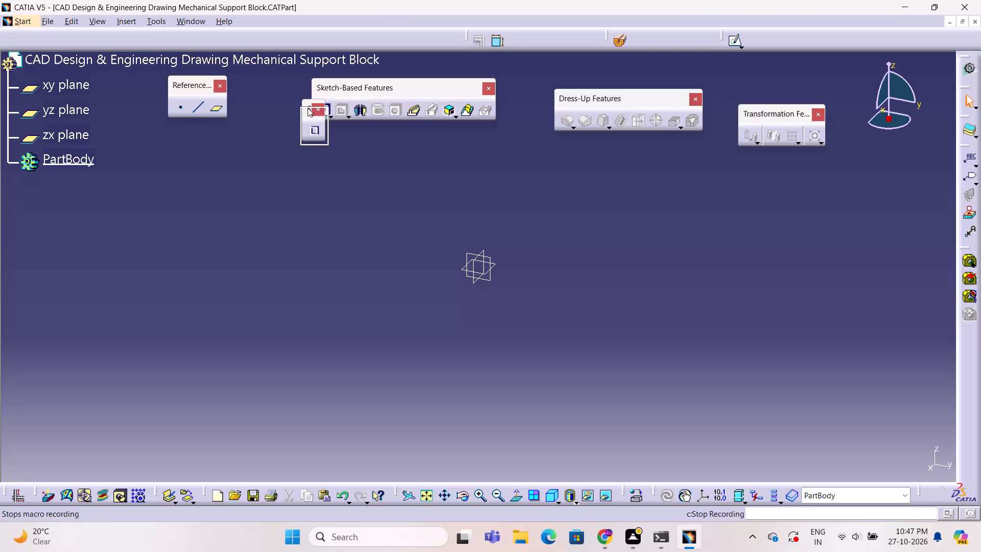
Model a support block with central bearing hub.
Sketch two concentric circles centred on the origin of the yz plane, about 69 mm and 45 mm in diameter.
{"action": "left_click", "coordinate": [516, 215]}
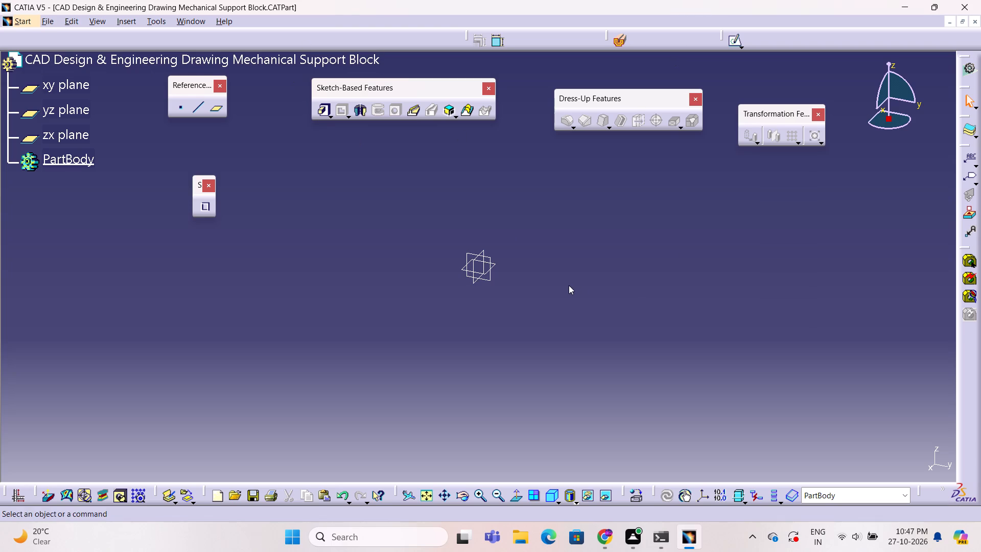
{"action": "left_click", "coordinate": [488, 257]}
{"action": "left_click", "coordinate": [733, 39]}
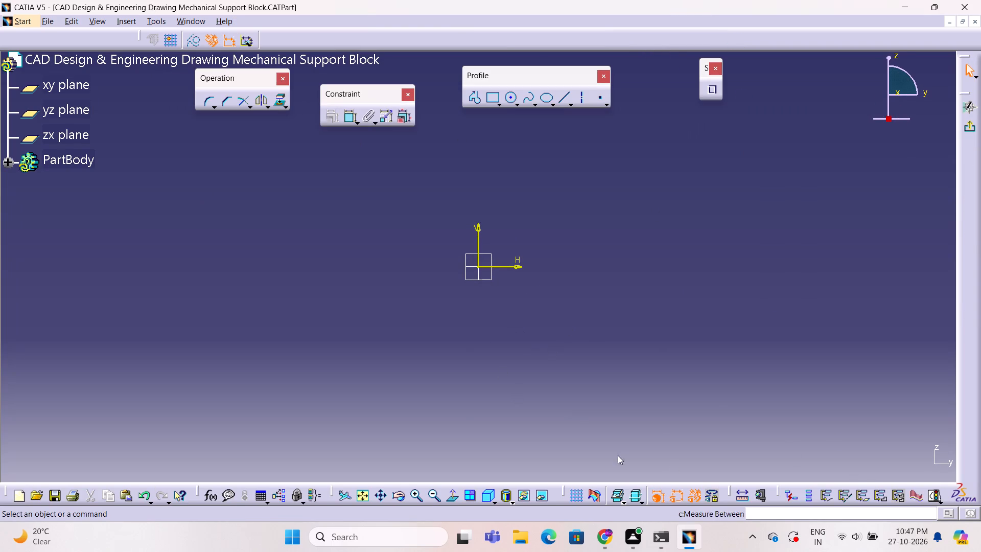
{"action": "left_click", "coordinate": [506, 98]}
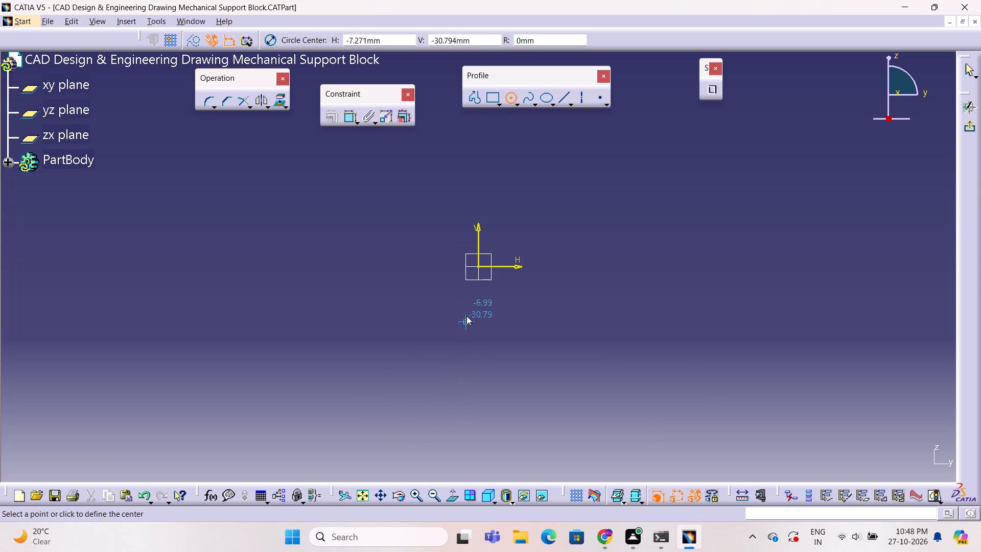
{"action": "left_click", "coordinate": [477, 267]}
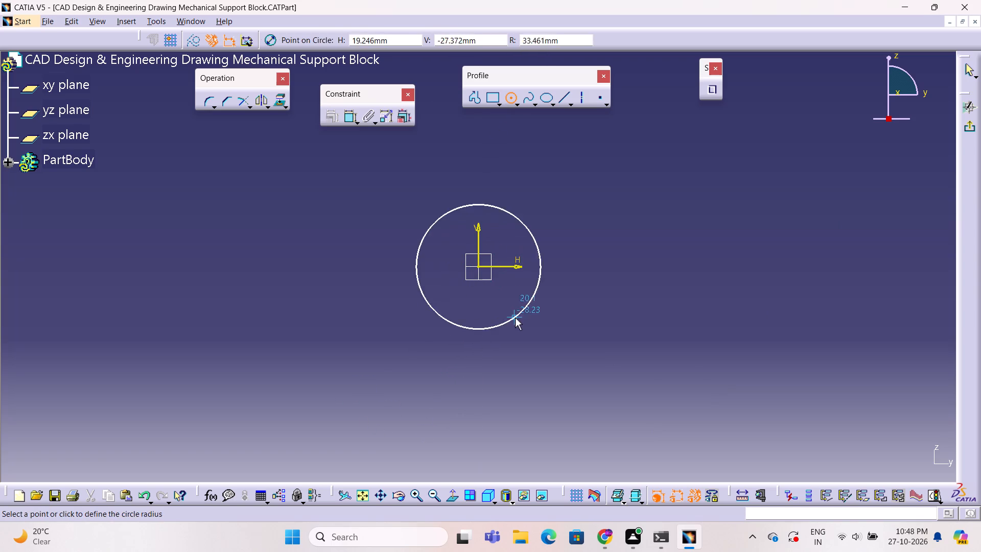
{"action": "left_click", "coordinate": [516, 318]}
{"action": "left_click", "coordinate": [611, 266]}
{"action": "left_click", "coordinate": [506, 102]}
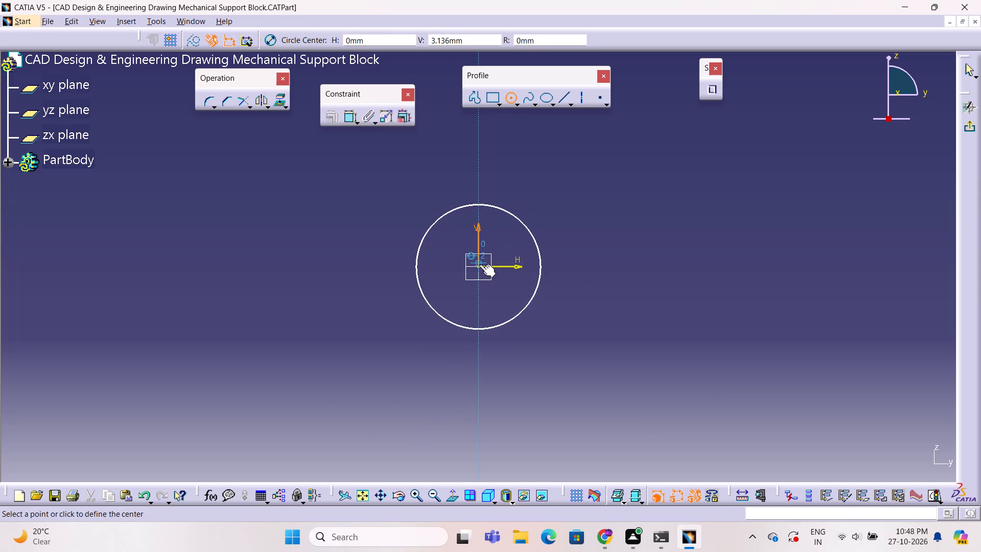
{"action": "left_click", "coordinate": [479, 268]}
{"action": "left_click", "coordinate": [495, 305]}
{"action": "left_click", "coordinate": [601, 233]}
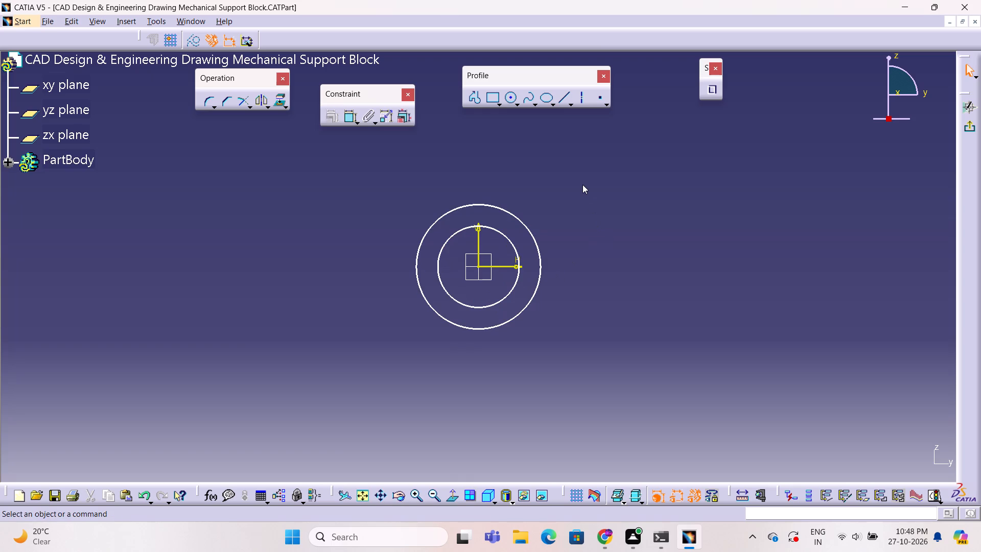
Add a diameter dimension to the inner circle and another to the outer circle.
{"action": "left_click", "coordinate": [347, 120]}
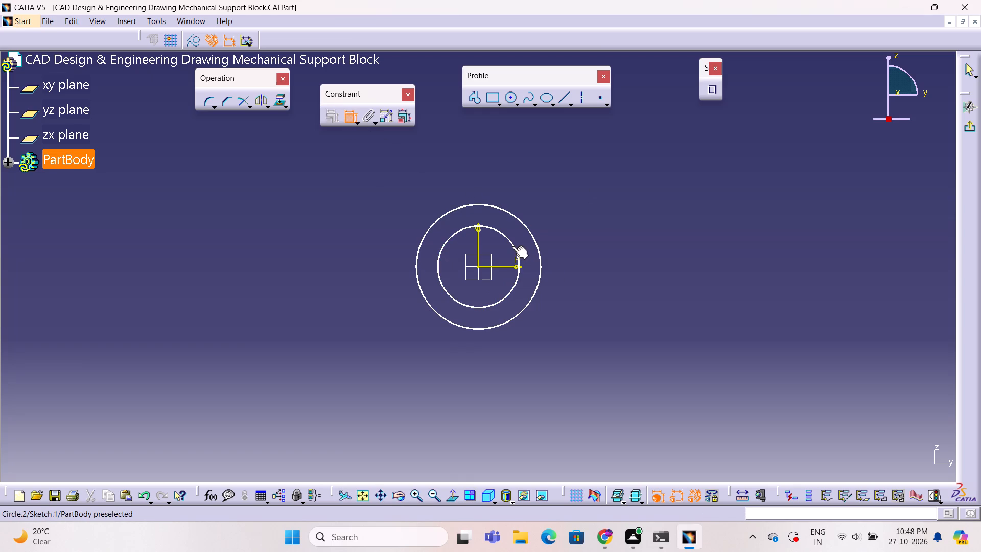
{"action": "left_click", "coordinate": [512, 246]}
{"action": "left_click", "coordinate": [567, 196]}
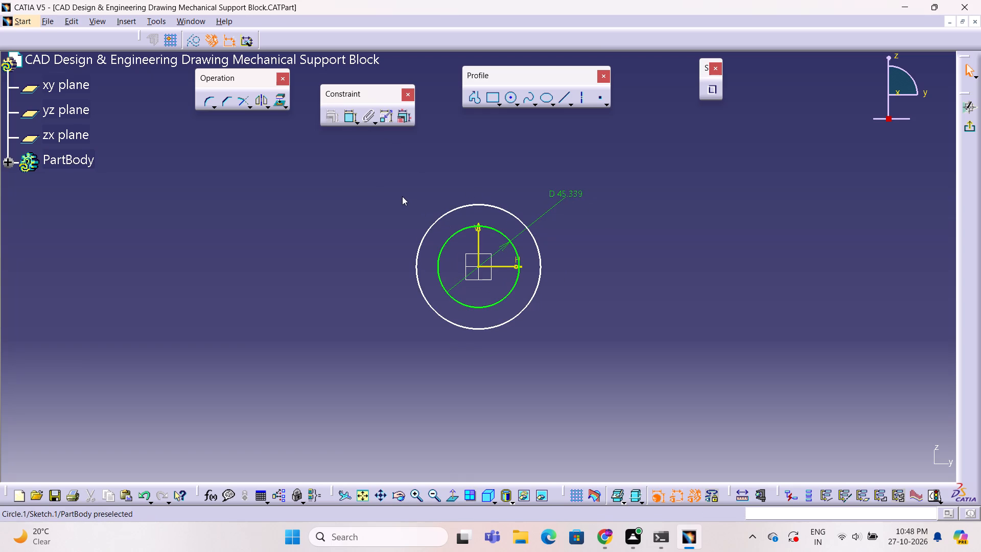
{"action": "left_click", "coordinate": [347, 121]}
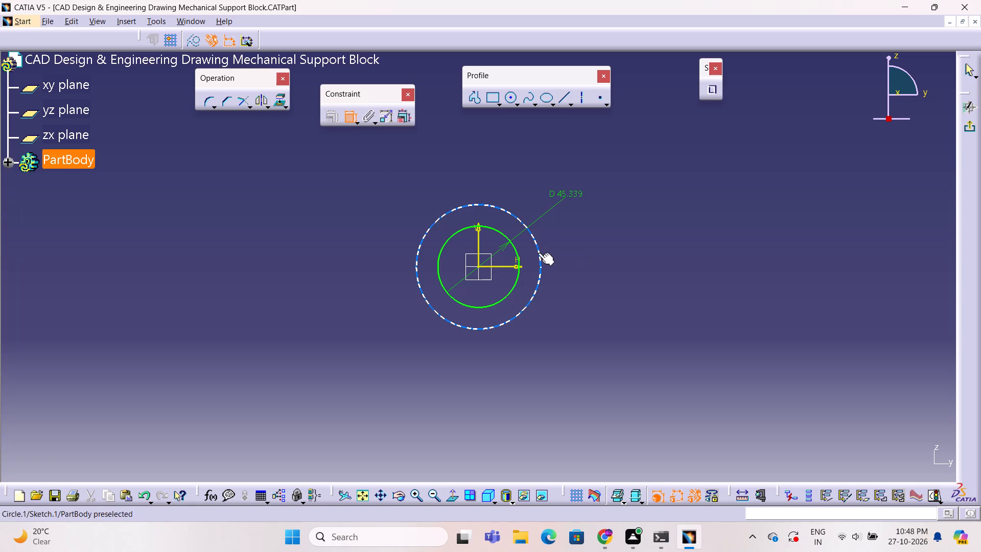
{"action": "left_click", "coordinate": [536, 254]}
{"action": "left_click", "coordinate": [618, 221]}
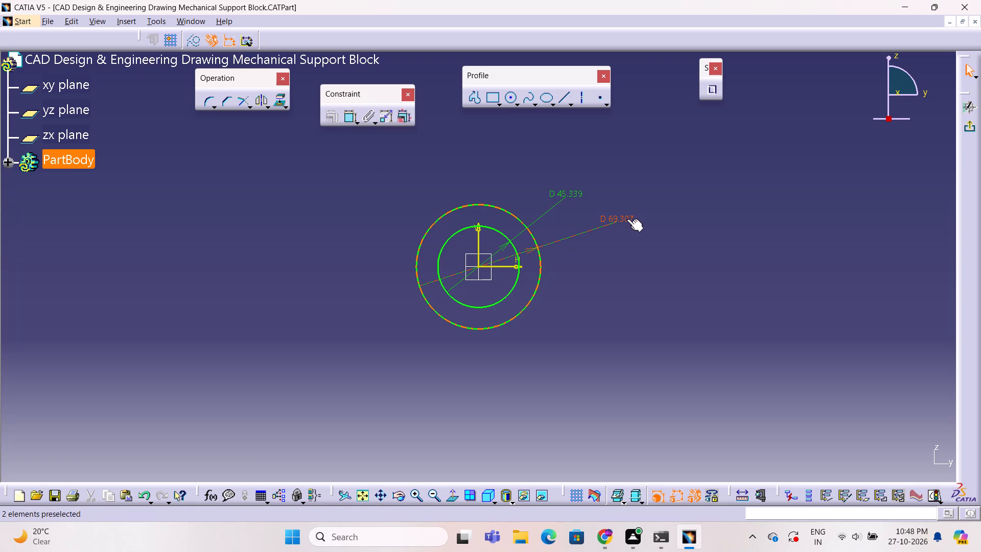
Set the outer circle's diameter to 60 mm and the inner circle's diameter to 36 mm.
{"action": "double_click", "coordinate": [627, 219]}
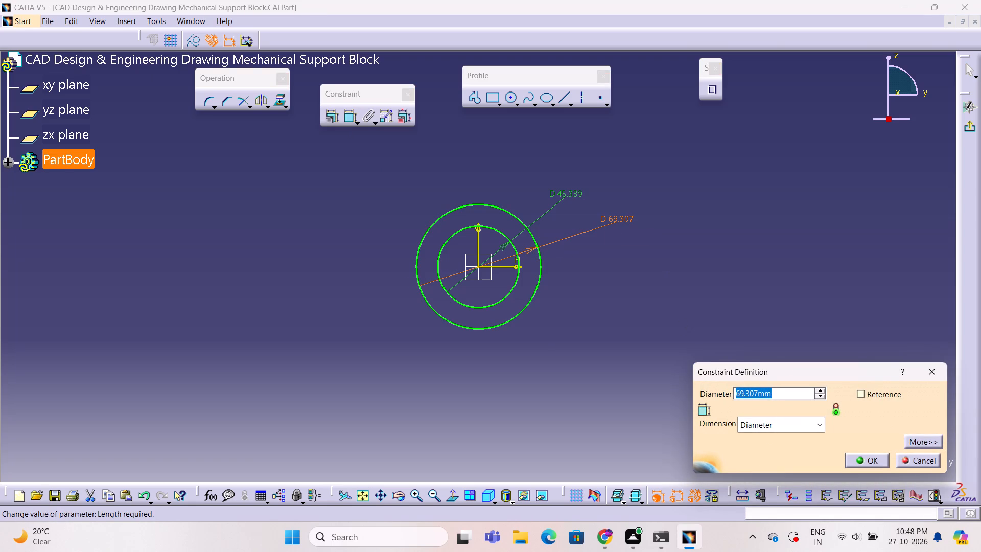
{"action": "type", "text": "60"}
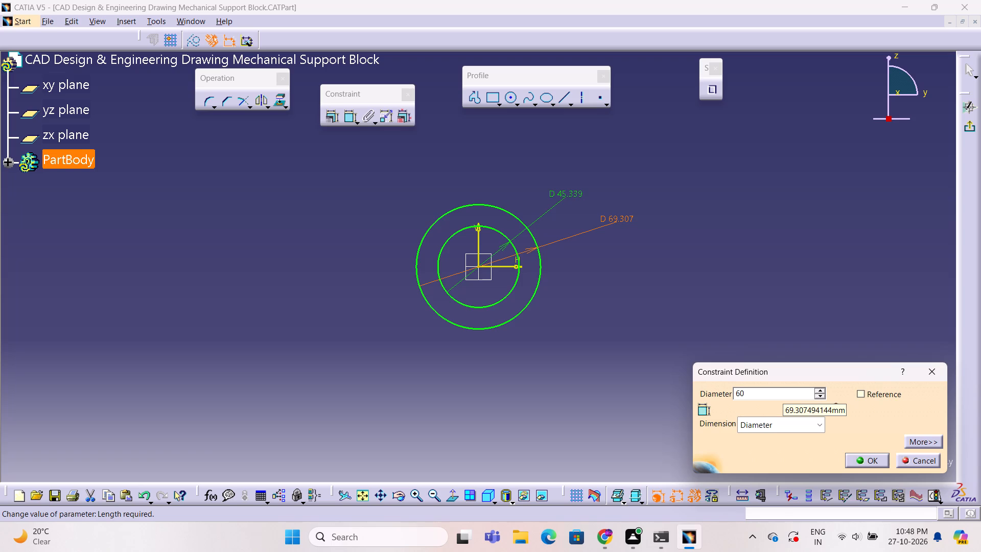
{"action": "left_click", "coordinate": [869, 456]}
{"action": "left_click", "coordinate": [722, 378]}
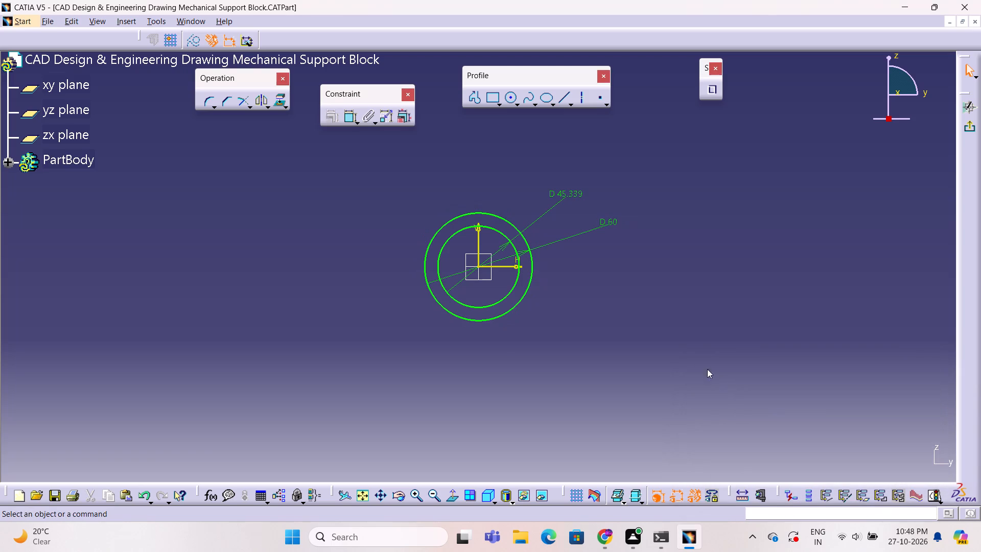
{"action": "double_click", "coordinate": [556, 195]}
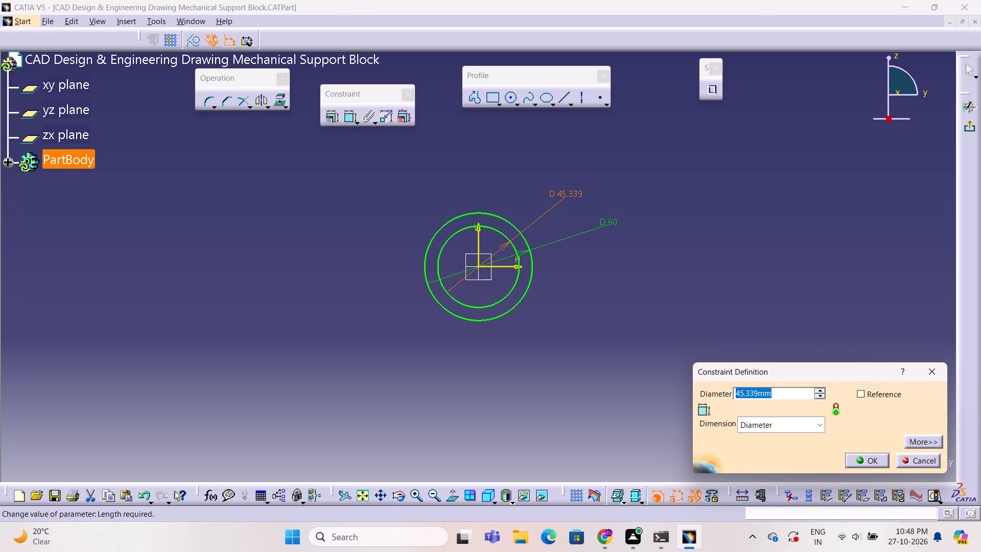
{"action": "type", "text": "36"}
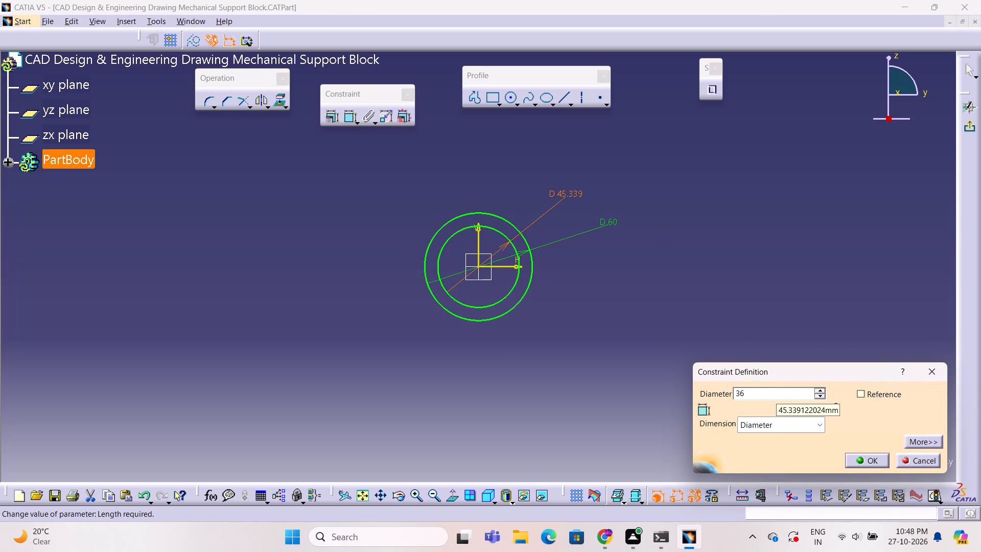
{"action": "double_click", "coordinate": [863, 459]}
{"action": "left_click", "coordinate": [701, 245]}
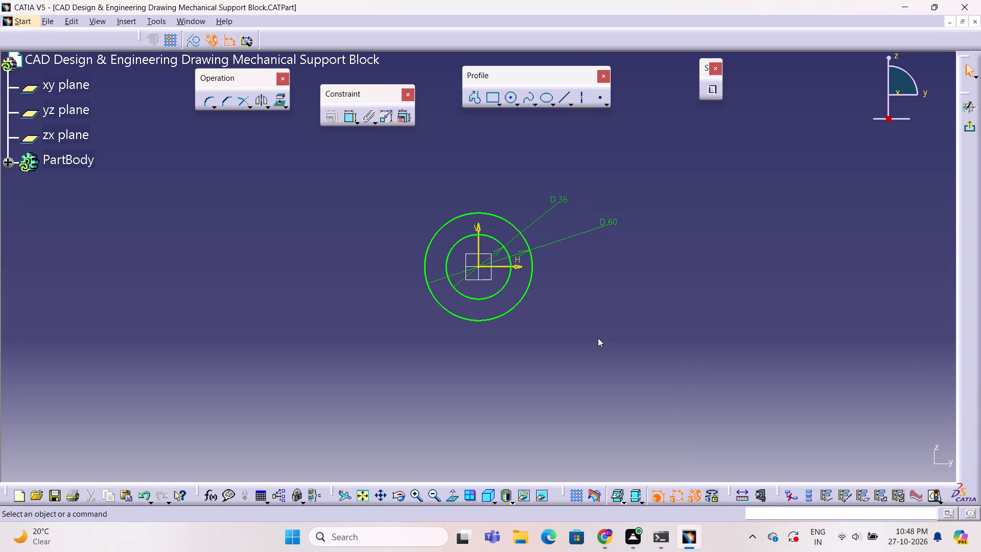
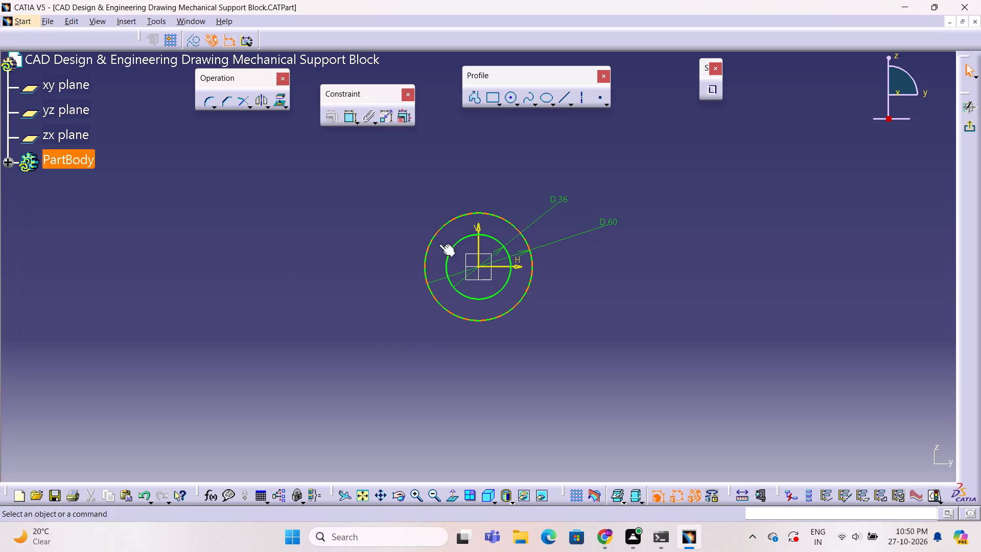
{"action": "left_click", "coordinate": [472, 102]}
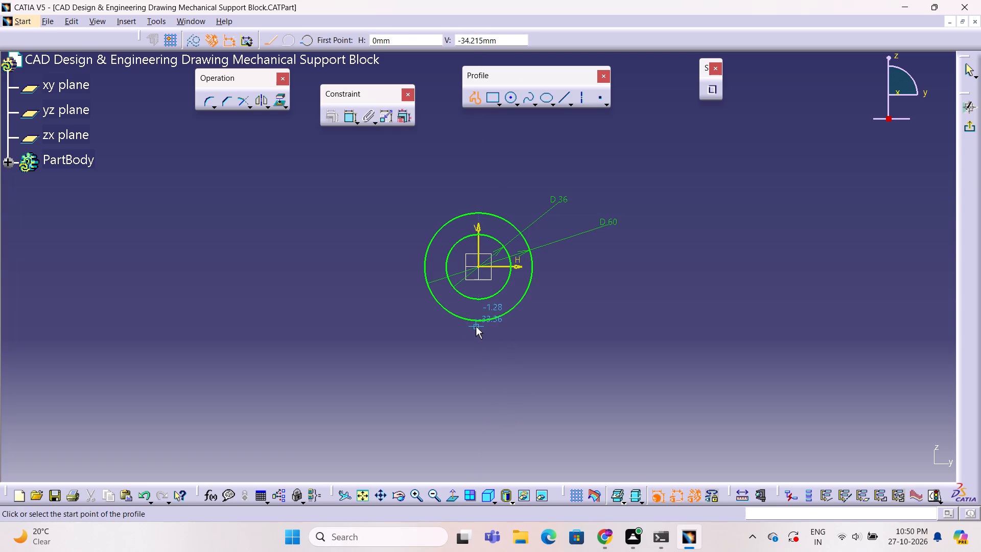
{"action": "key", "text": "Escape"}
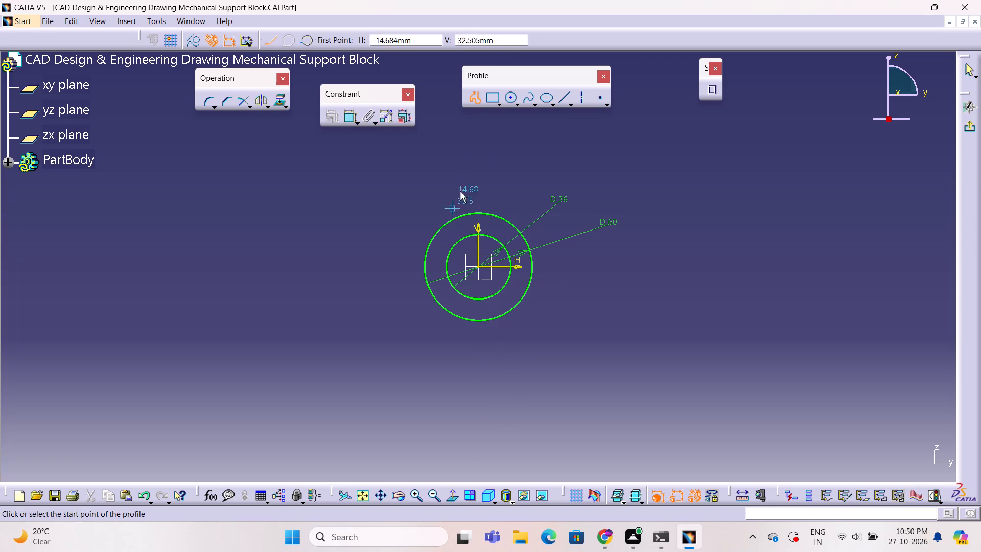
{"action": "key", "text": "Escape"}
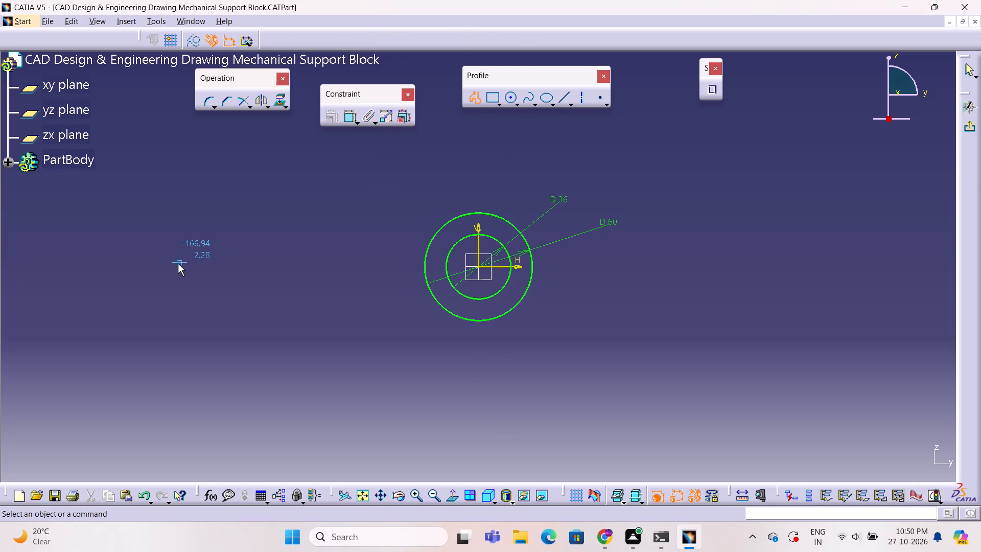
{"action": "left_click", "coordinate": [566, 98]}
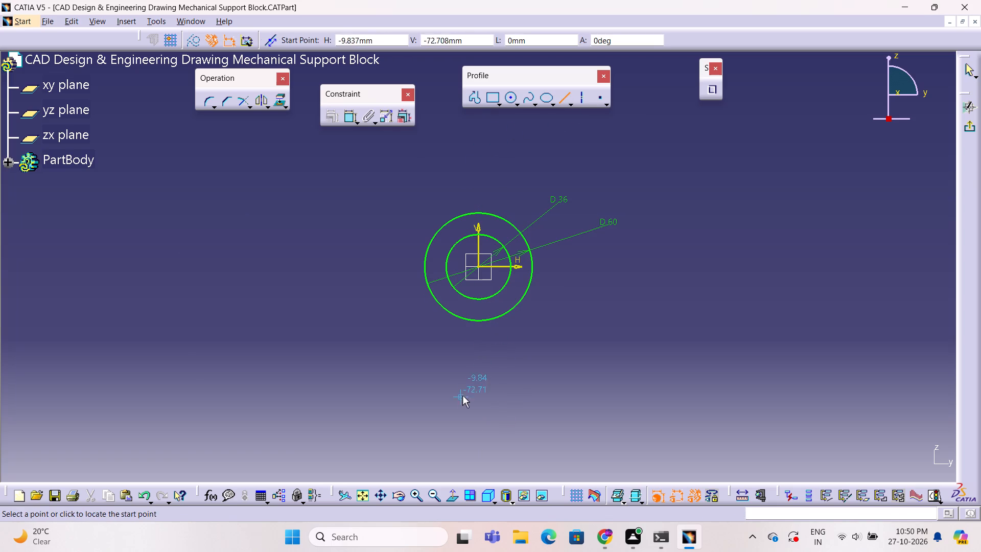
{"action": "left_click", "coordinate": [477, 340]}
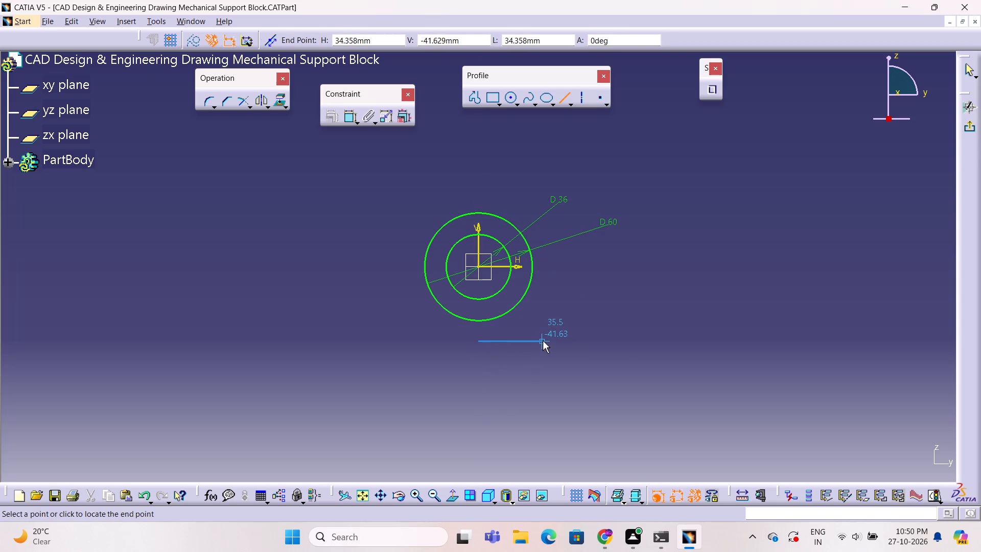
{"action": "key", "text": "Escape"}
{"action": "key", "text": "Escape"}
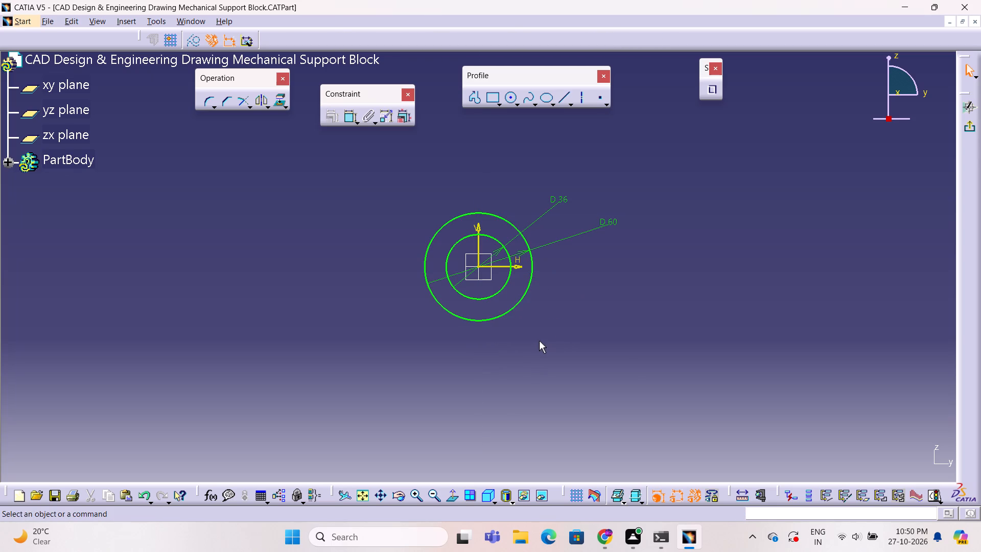
Turn on symmetrical extension for the Line command.
{"action": "left_click", "coordinate": [563, 104]}
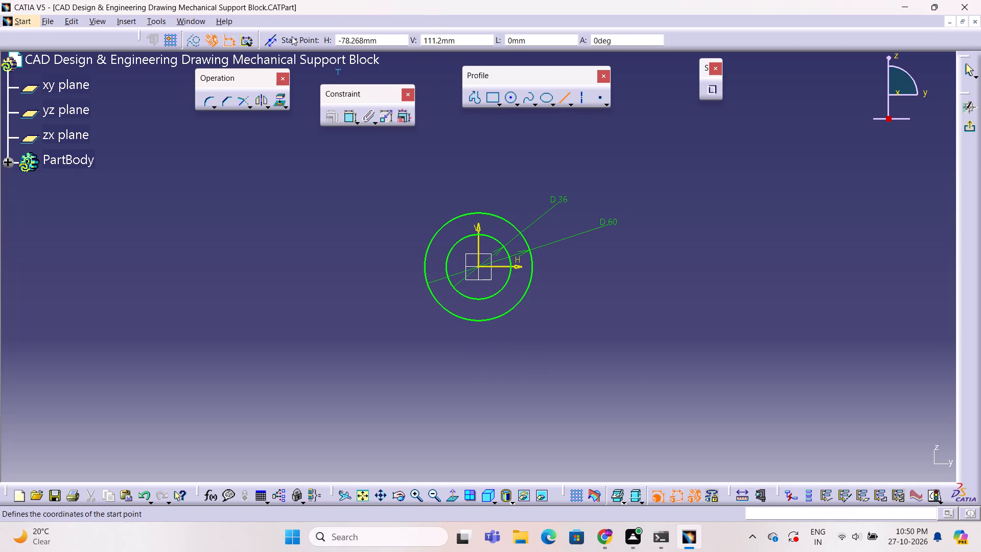
{"action": "left_click", "coordinate": [288, 39]}
{"action": "left_click", "coordinate": [273, 40]}
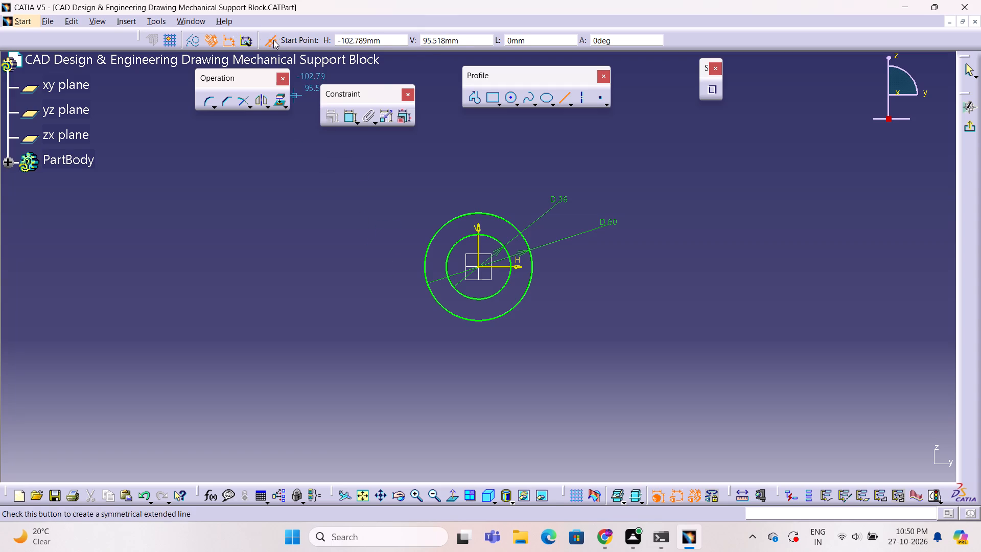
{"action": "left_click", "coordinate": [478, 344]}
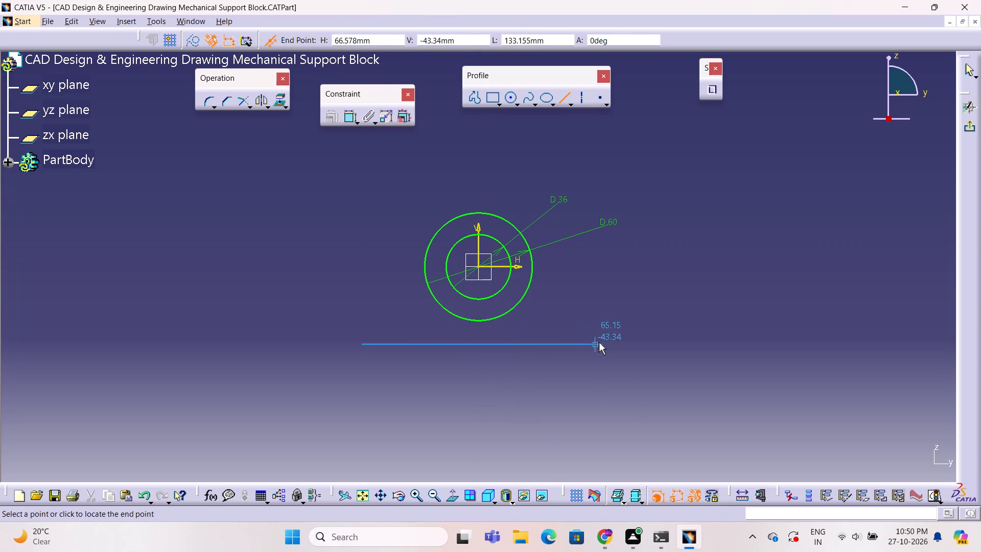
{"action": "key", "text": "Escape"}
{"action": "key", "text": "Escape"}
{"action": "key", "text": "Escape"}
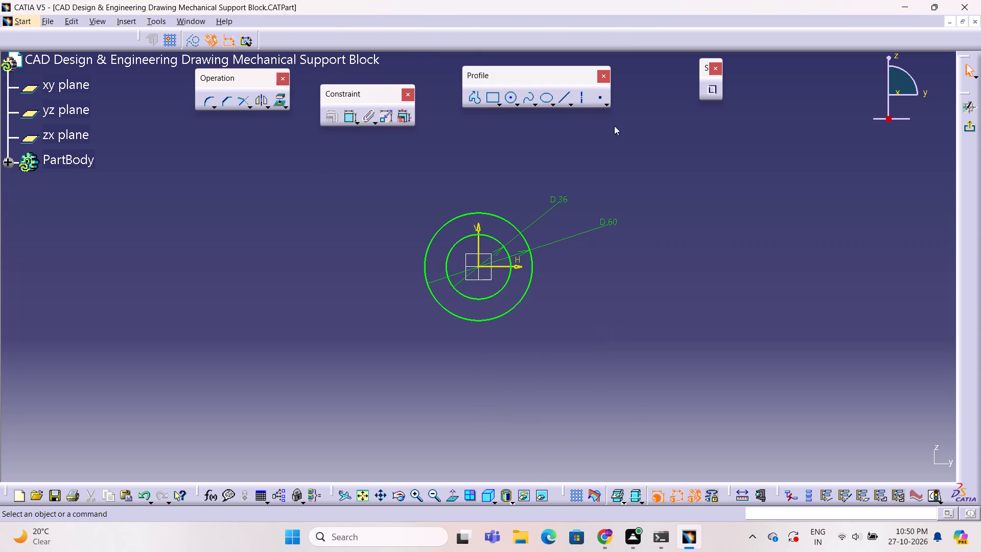
Draw a 192 mm horizontal line centred on the vertical axis, about 45 mm below the origin.
{"action": "left_click", "coordinate": [566, 95]}
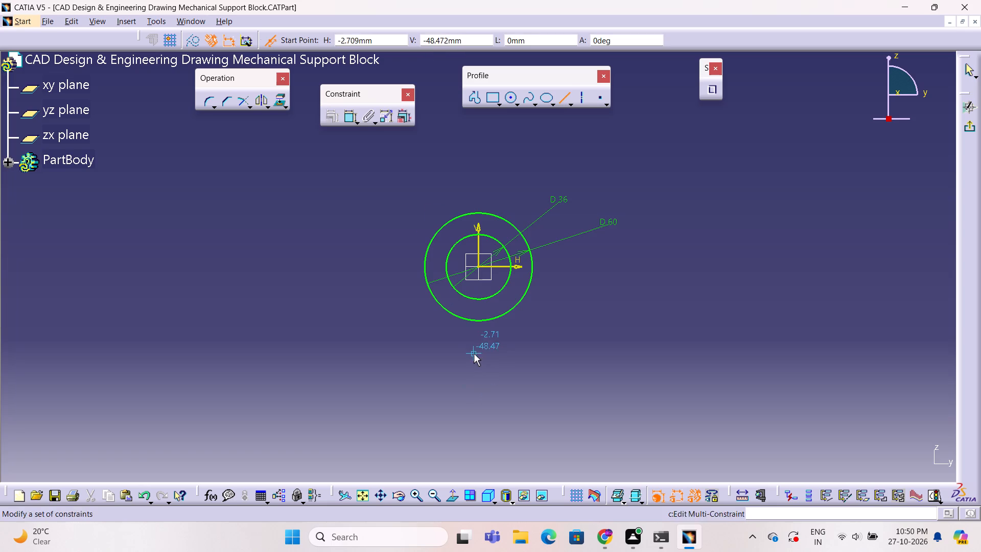
{"action": "left_click", "coordinate": [479, 346]}
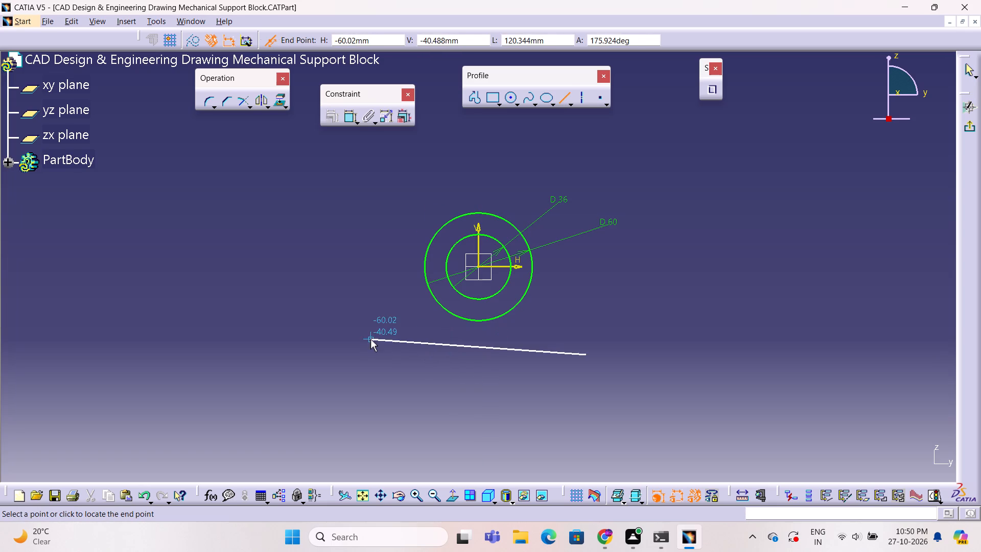
{"action": "key", "text": "Tab"}
{"action": "key", "text": "Tab"}
{"action": "key", "text": "Tab"}
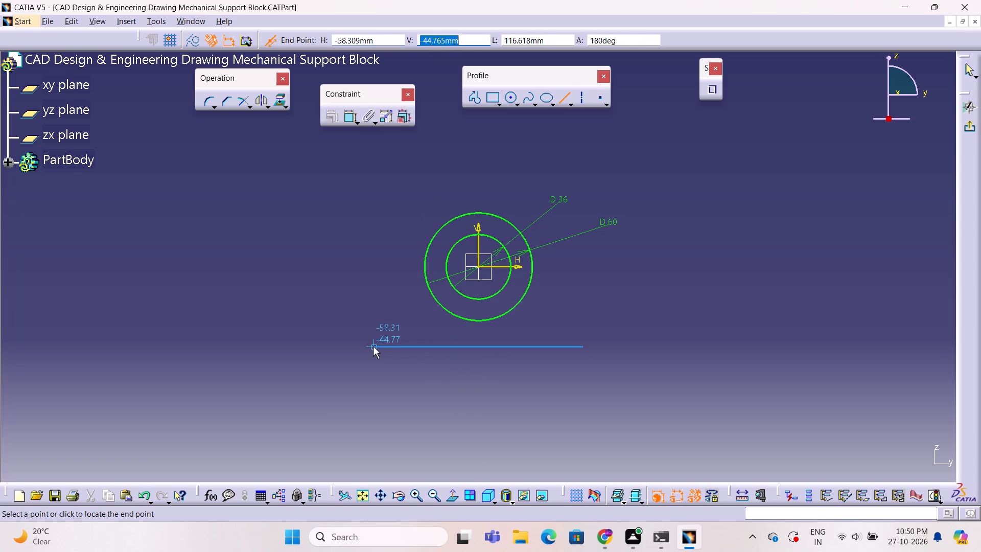
{"action": "key", "text": "Tab"}
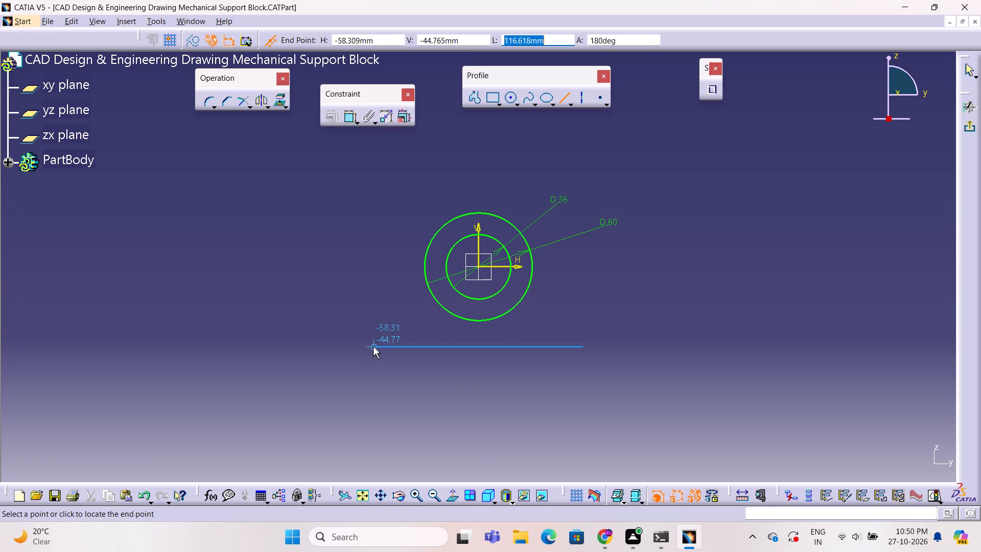
{"action": "type", "text": "20"}
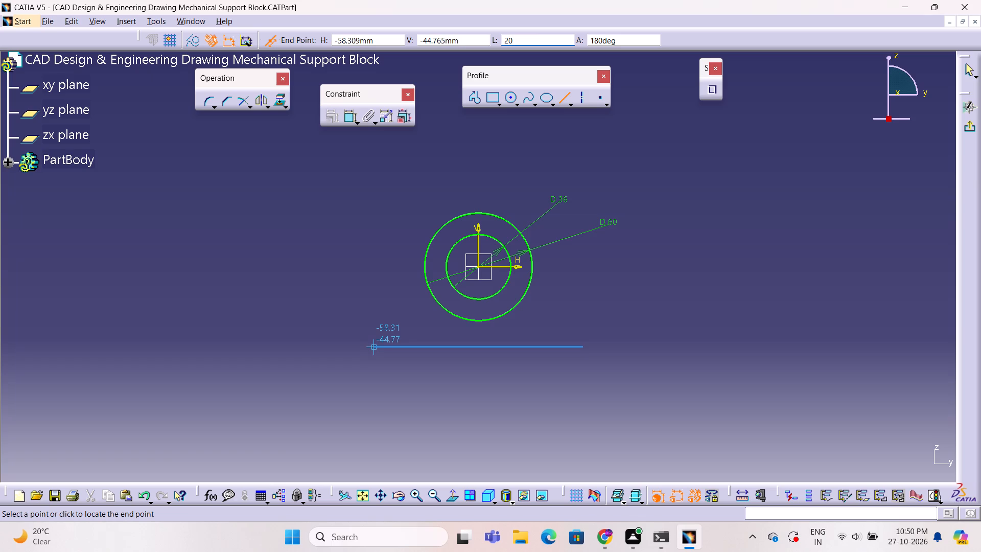
{"action": "key", "text": "BackSpace"}
{"action": "key", "text": "BackSpace"}
{"action": "key", "text": "1"}
{"action": "type", "text": "92"}
{"action": "key", "text": "Return"}
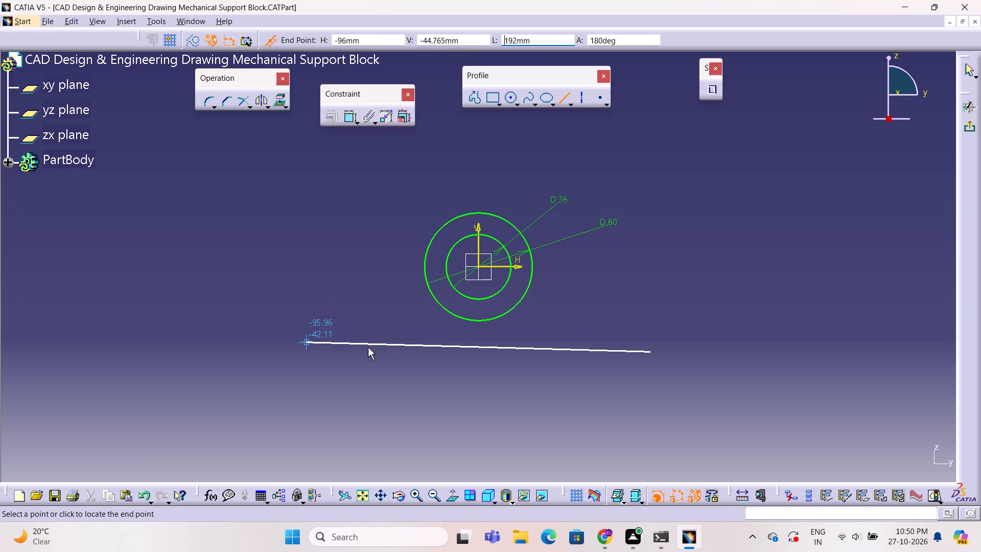
{"action": "left_click", "coordinate": [368, 349]}
{"action": "key", "text": "Escape"}
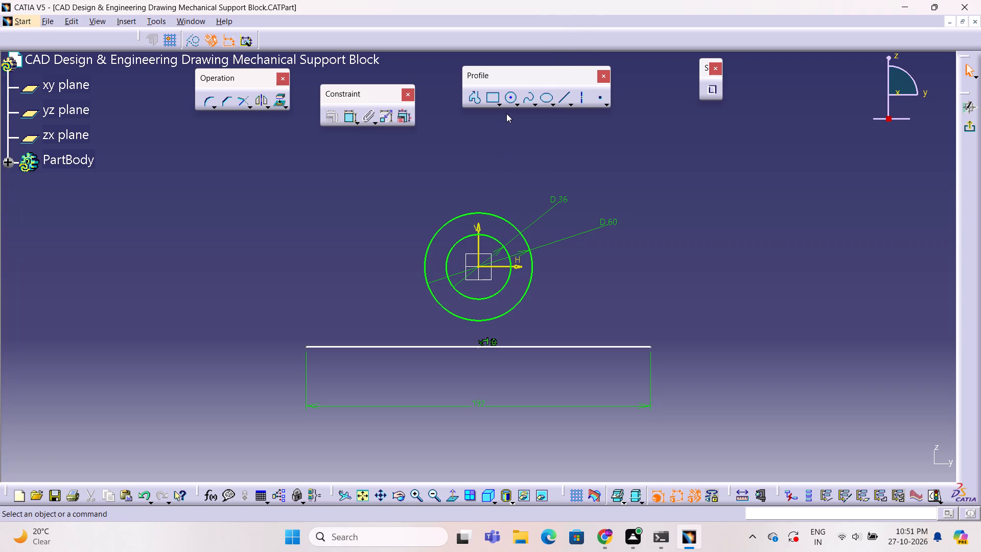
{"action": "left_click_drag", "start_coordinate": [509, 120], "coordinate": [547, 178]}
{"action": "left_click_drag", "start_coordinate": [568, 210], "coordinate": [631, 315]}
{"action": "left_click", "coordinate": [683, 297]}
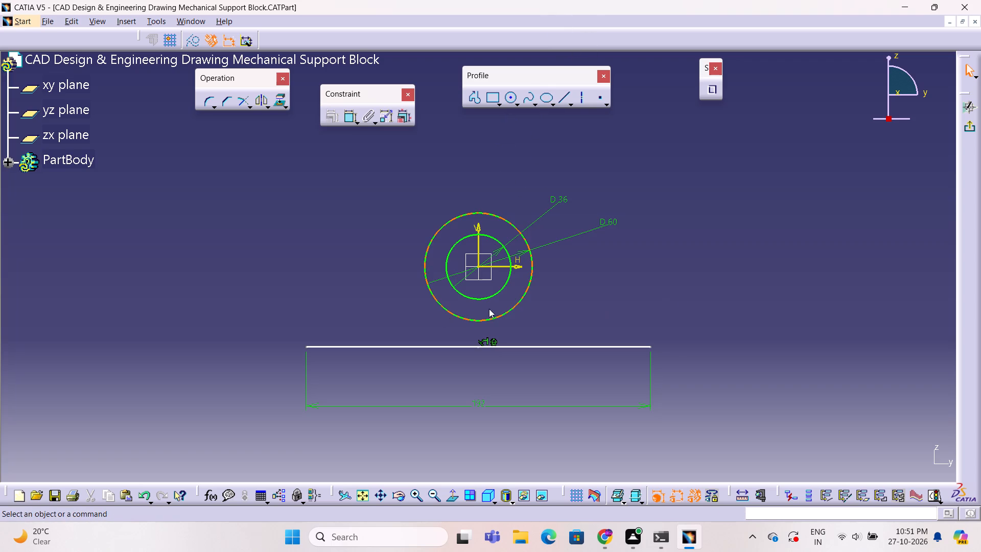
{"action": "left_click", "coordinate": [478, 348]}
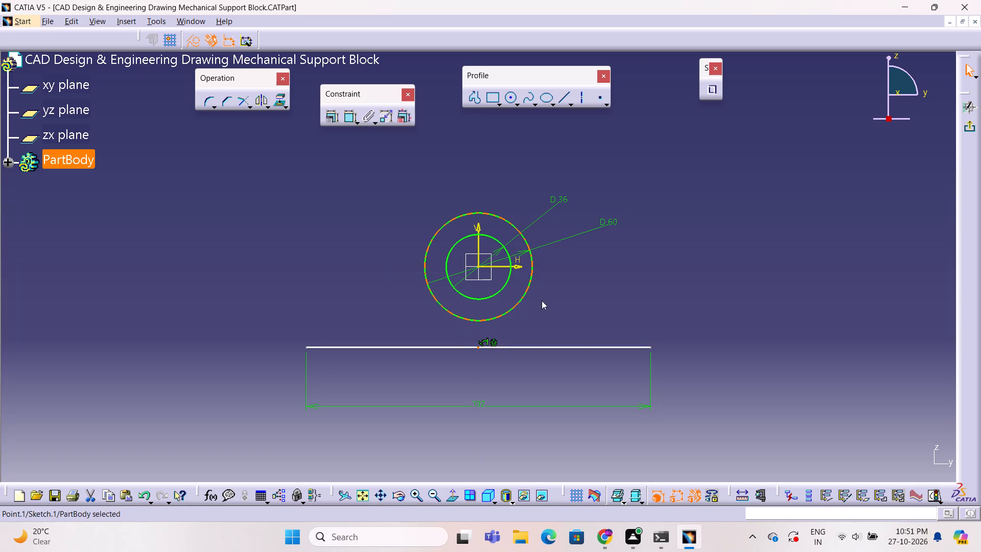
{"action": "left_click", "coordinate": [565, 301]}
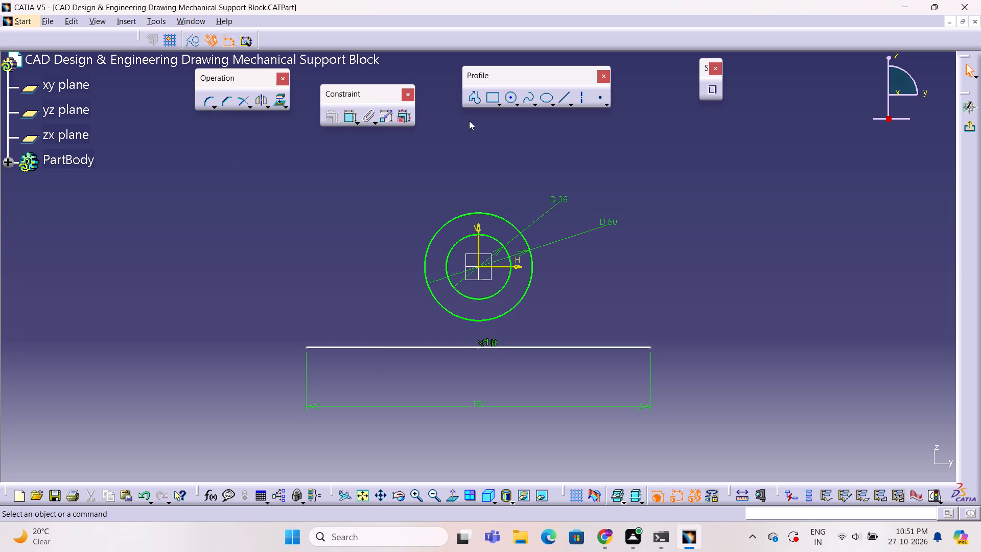
Sketch a stepped profile from the base line's left end, with an outward tab and an upright about 14 mm wide, ending on the outer circle.
{"action": "left_click", "coordinate": [473, 100]}
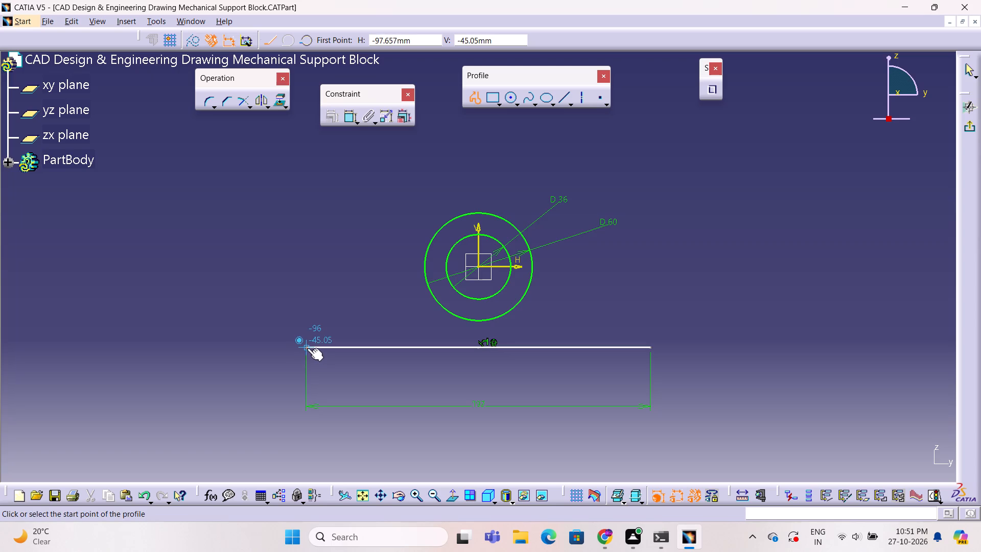
{"action": "left_click", "coordinate": [308, 347]}
{"action": "left_click", "coordinate": [308, 327]}
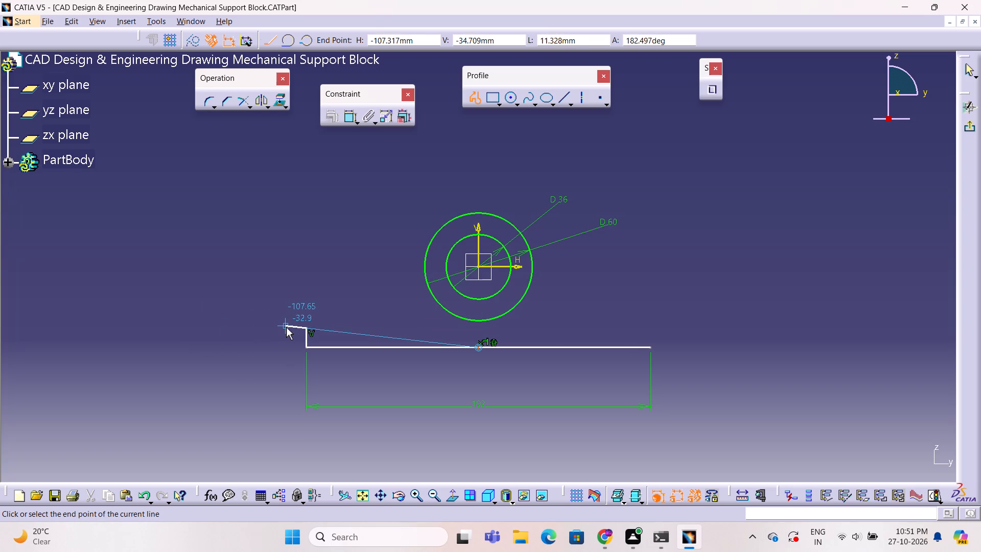
{"action": "left_click", "coordinate": [260, 327]}
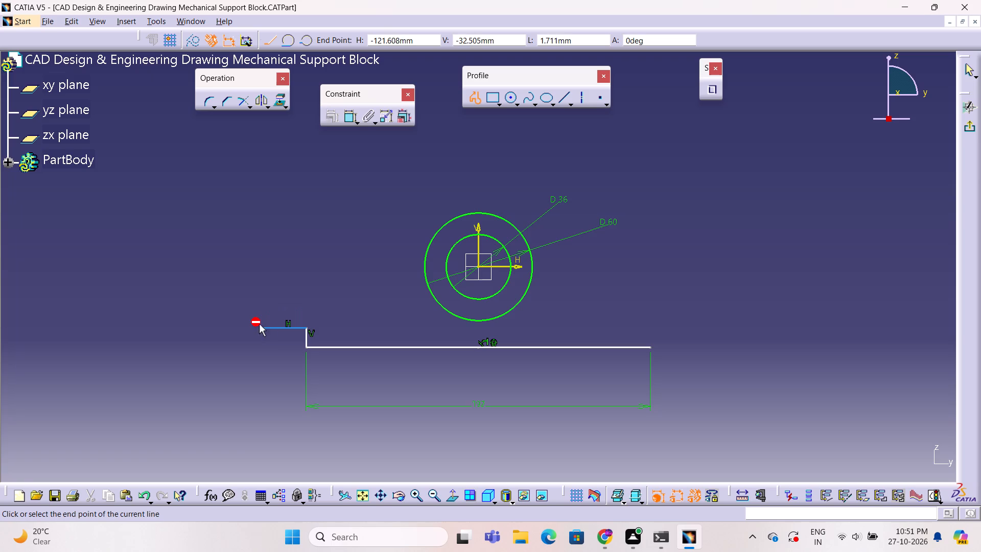
{"action": "left_click", "coordinate": [259, 303]}
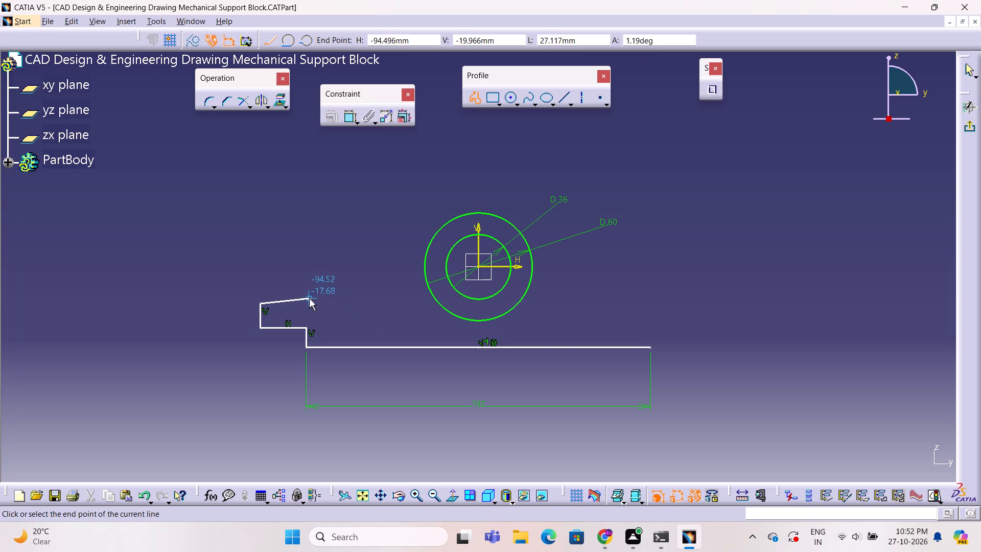
{"action": "left_click", "coordinate": [310, 304]}
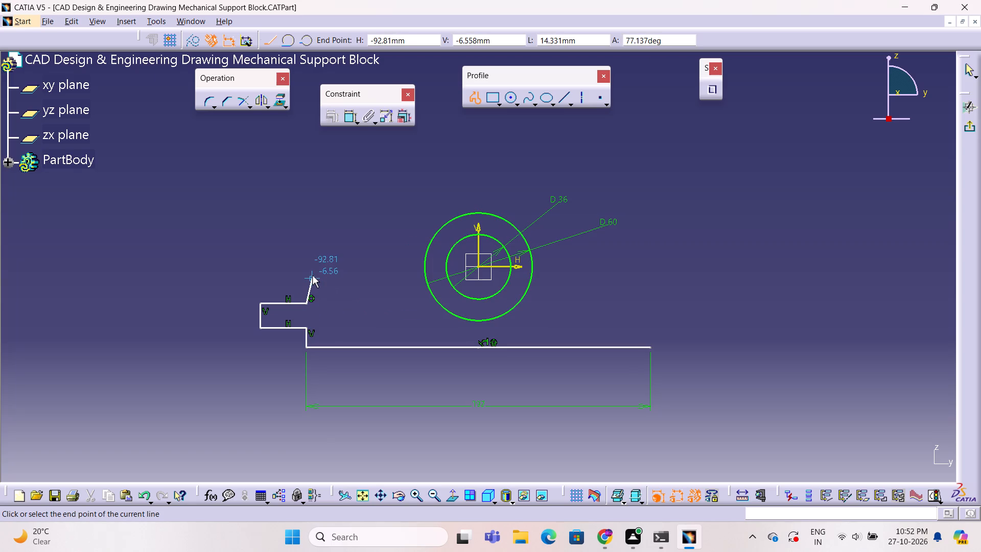
{"action": "left_click", "coordinate": [307, 248]}
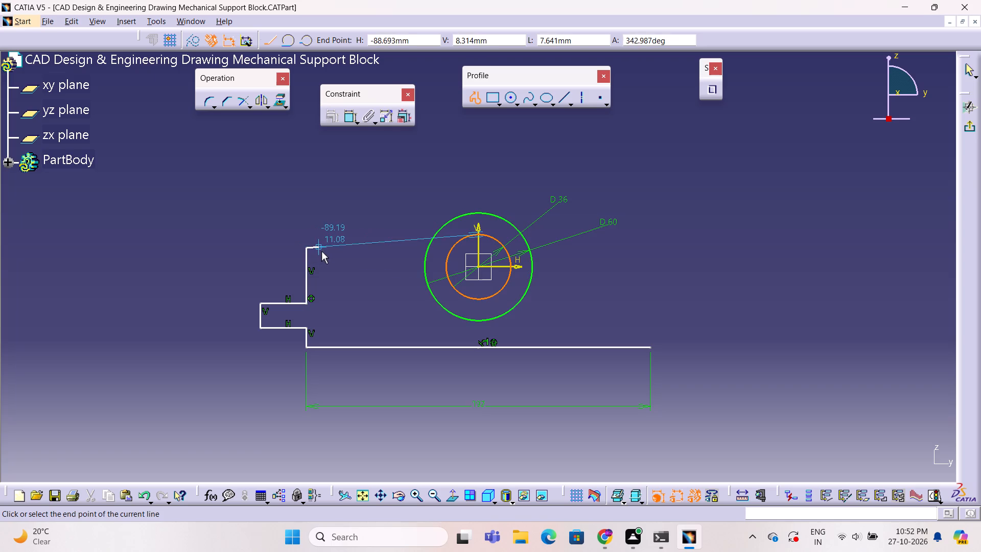
{"action": "left_click", "coordinate": [332, 250]}
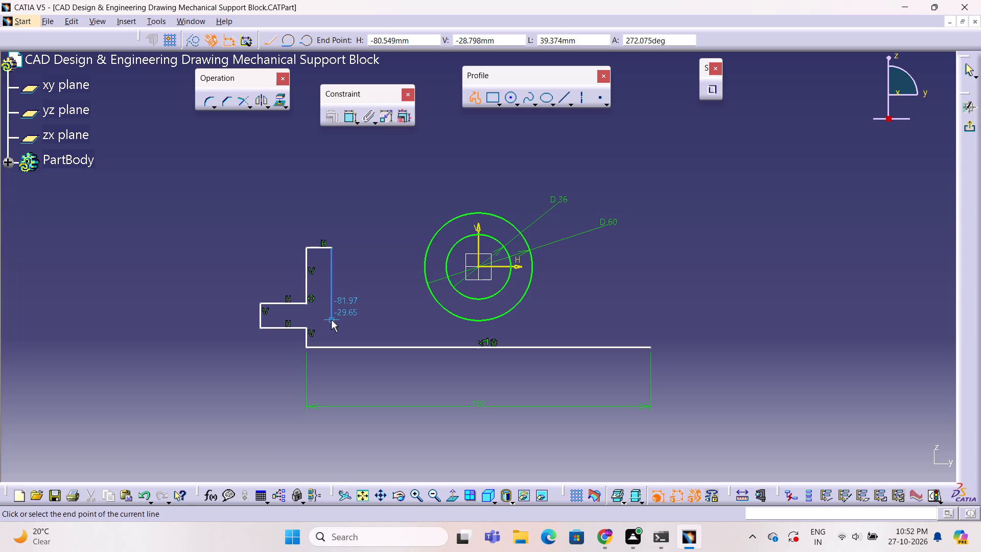
{"action": "left_click", "coordinate": [331, 320]}
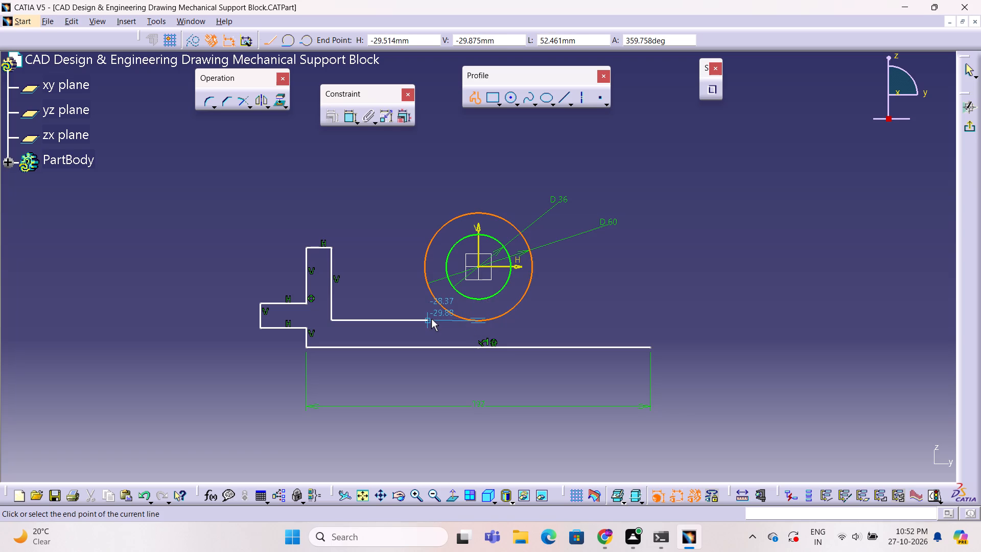
{"action": "left_click", "coordinate": [466, 318]}
{"action": "key", "text": "Escape"}
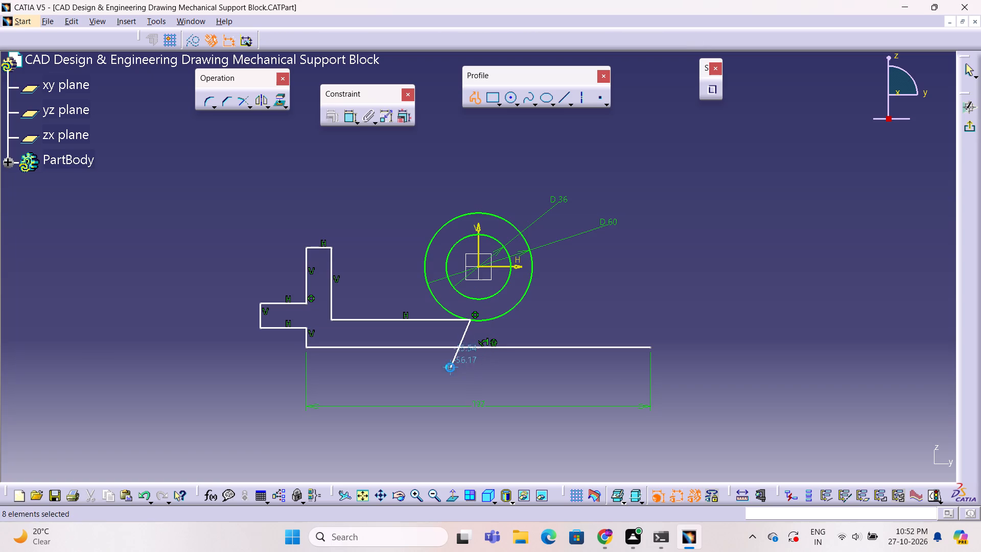
{"action": "key", "text": "Escape"}
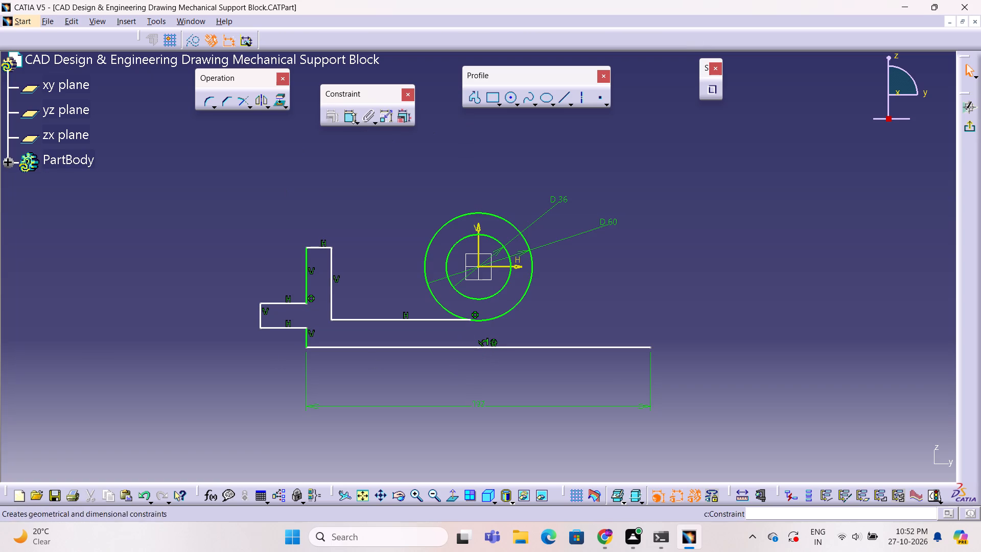
Dimension the height from the base line to the top edge of the upright.
{"action": "left_click", "coordinate": [351, 116]}
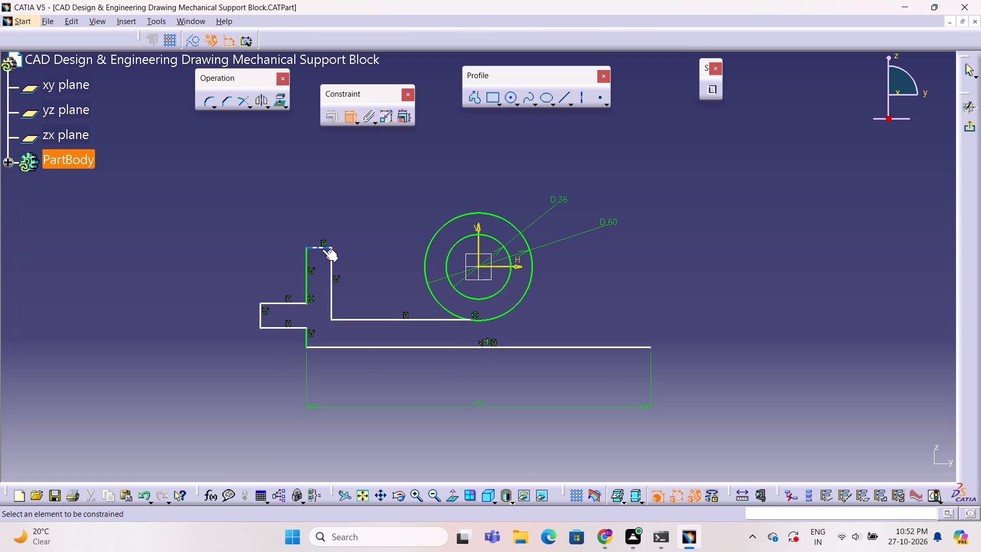
{"action": "left_click", "coordinate": [320, 249]}
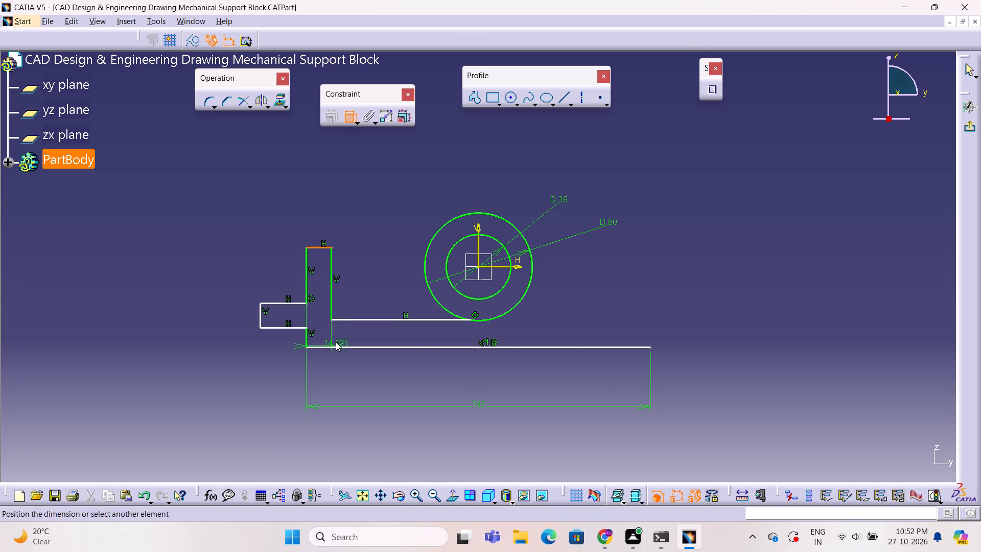
{"action": "left_click", "coordinate": [331, 346]}
{"action": "left_click", "coordinate": [212, 313]}
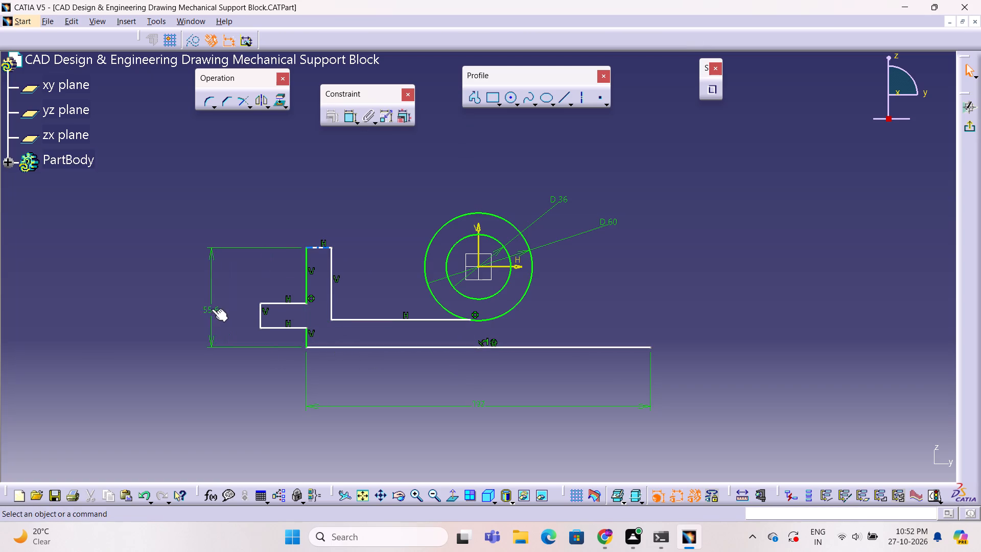
Set the height from the base line to the upright's top edge to 46 mm.
{"action": "double_click", "coordinate": [212, 308]}
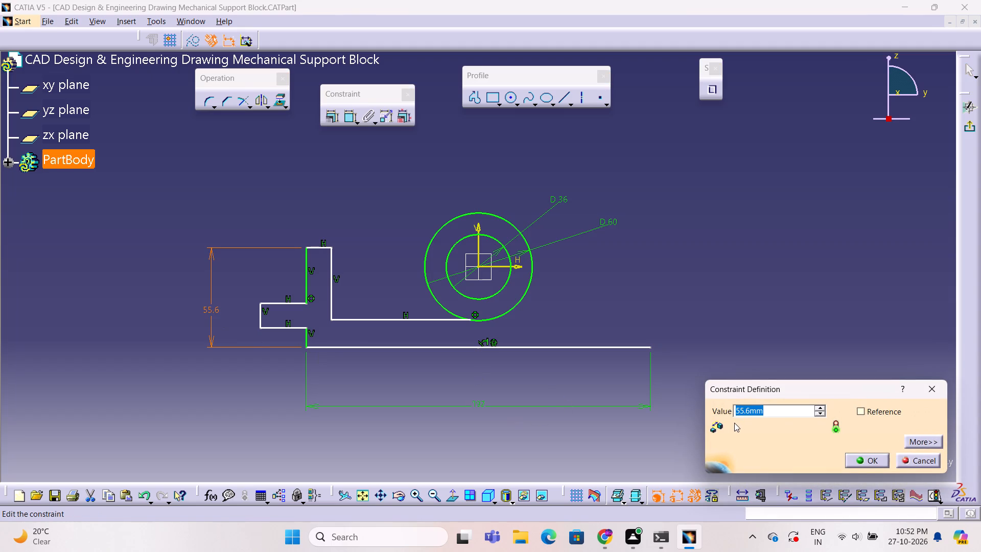
{"action": "type", "text": "46"}
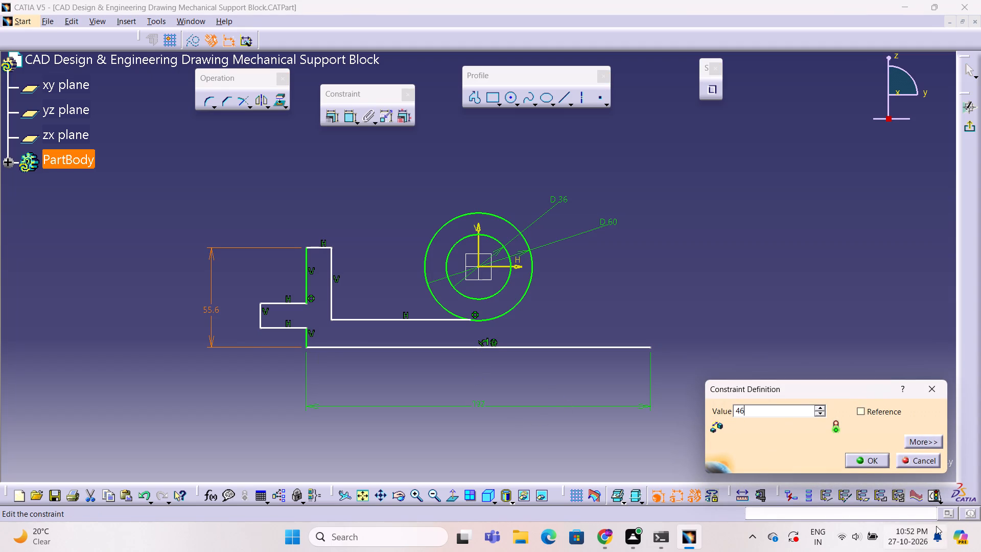
{"action": "left_click", "coordinate": [866, 462]}
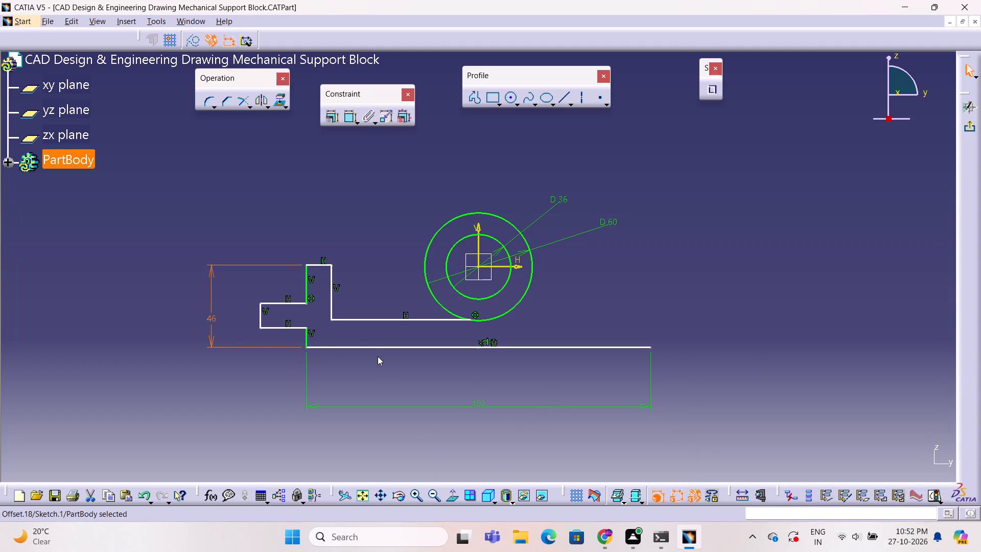
{"action": "left_click", "coordinate": [400, 391]}
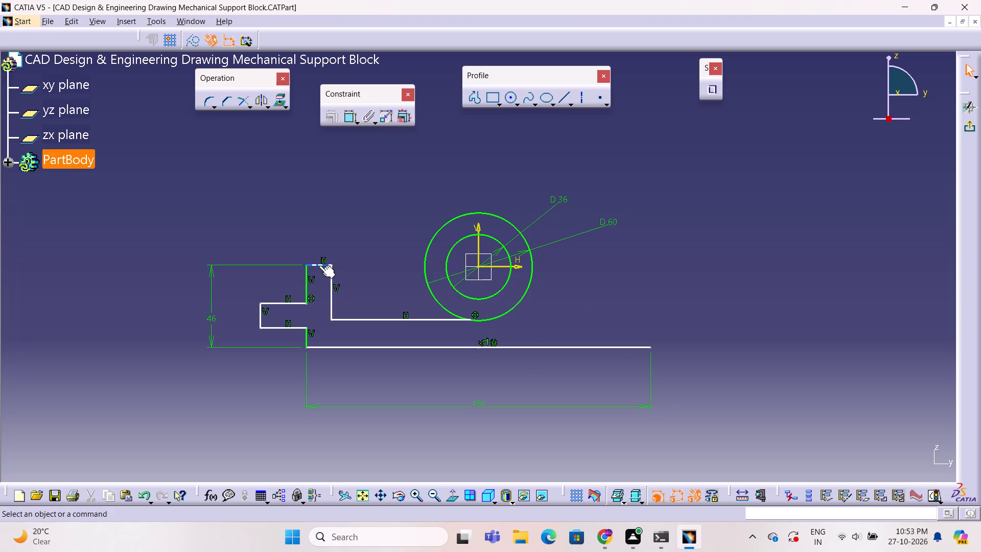
Dimension the width of the upright's top edge and set it to 12 mm.
{"action": "left_click", "coordinate": [347, 116]}
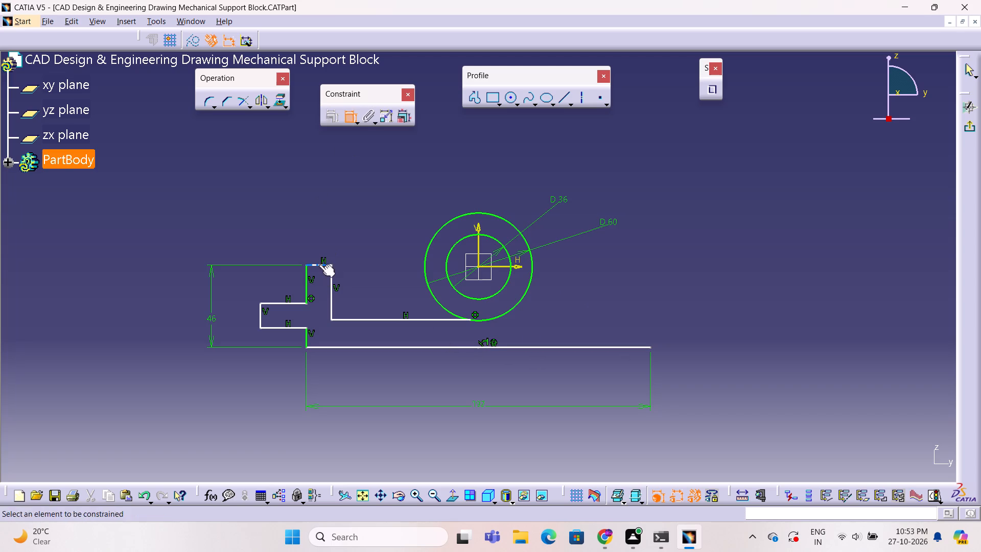
{"action": "left_click", "coordinate": [319, 264]}
{"action": "left_click", "coordinate": [316, 222]}
{"action": "double_click", "coordinate": [319, 221]}
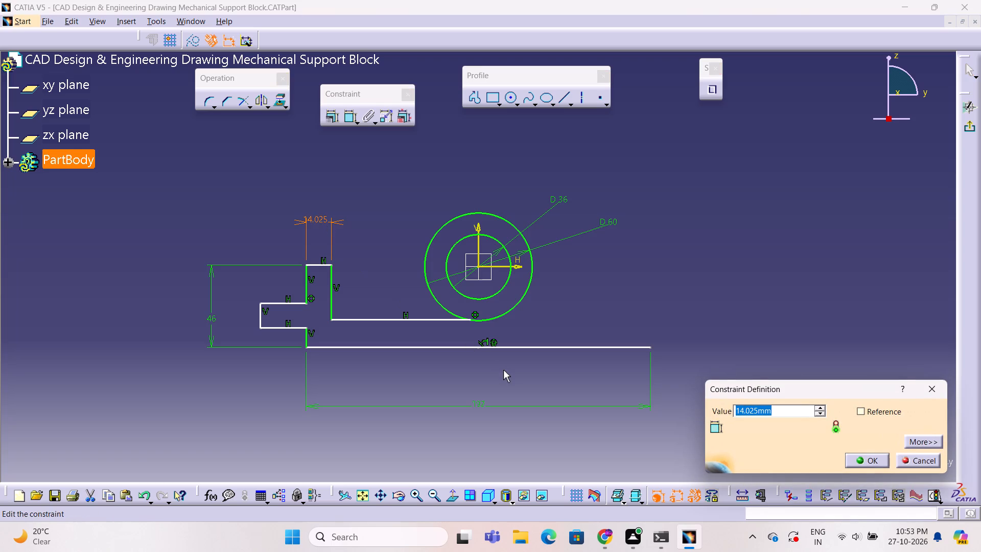
{"action": "type", "text": "112"}
{"action": "key", "text": "BackSpace"}
{"action": "key", "text": "BackSpace"}
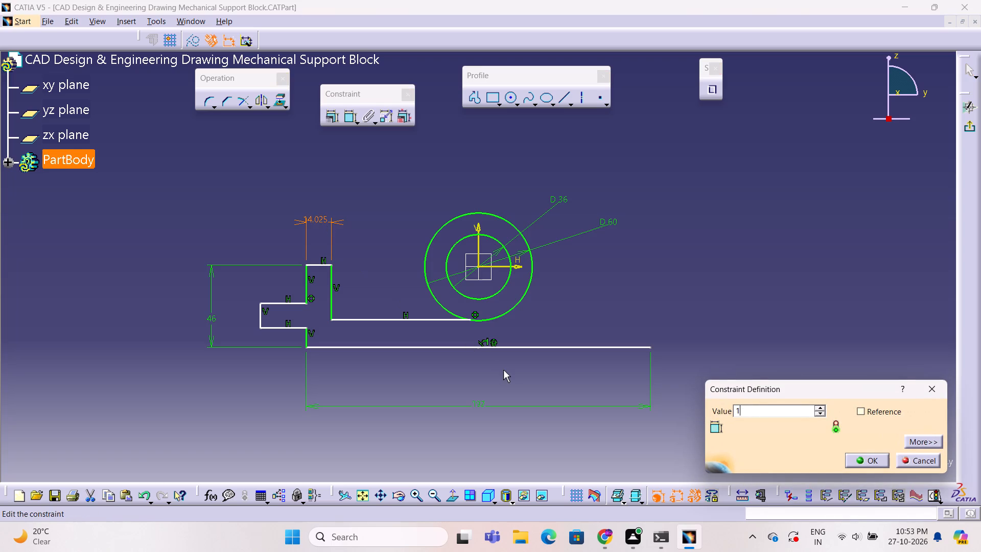
{"action": "key", "text": "2"}
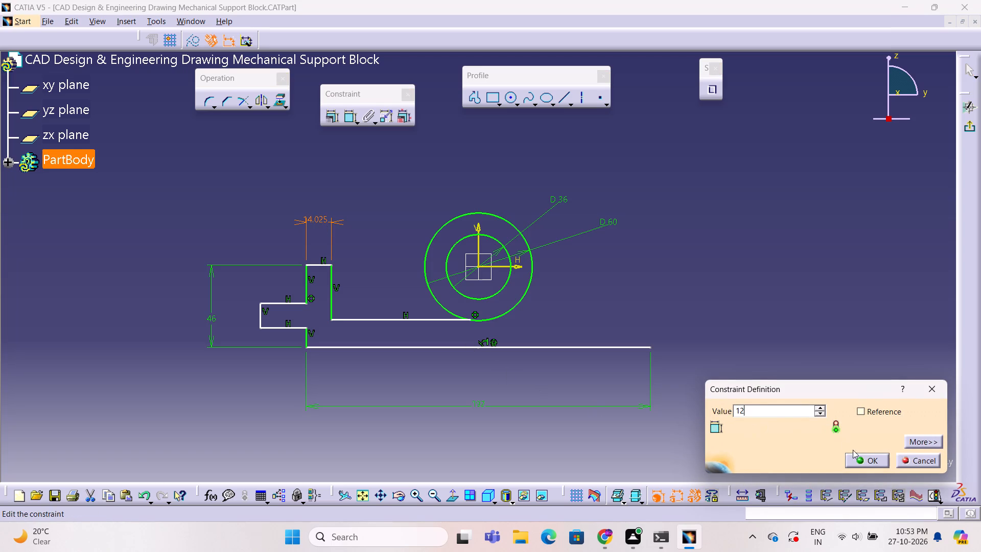
{"action": "left_click", "coordinate": [865, 457]}
{"action": "left_click", "coordinate": [703, 307]}
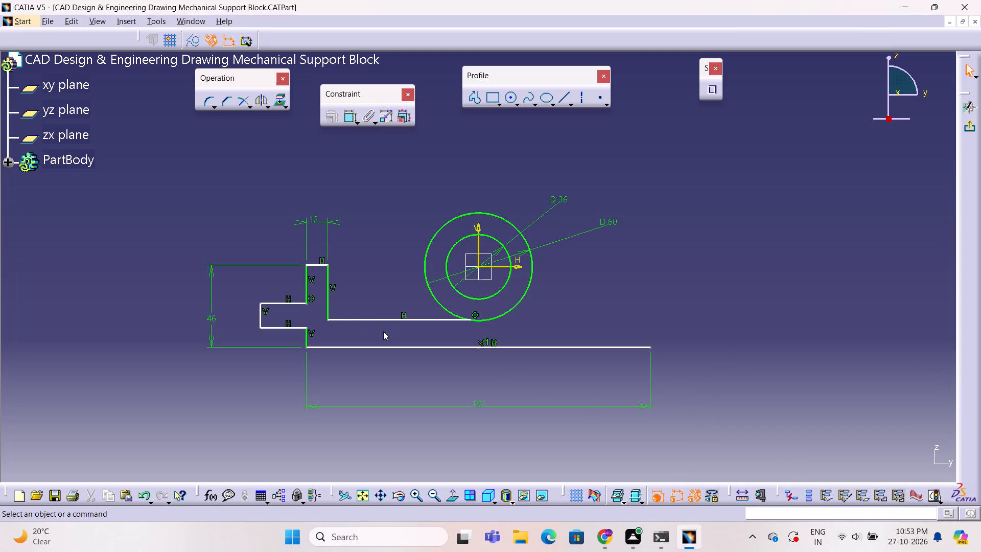
Dimension the outward length of the side tab and set it to 5 mm.
{"action": "left_click", "coordinate": [288, 327]}
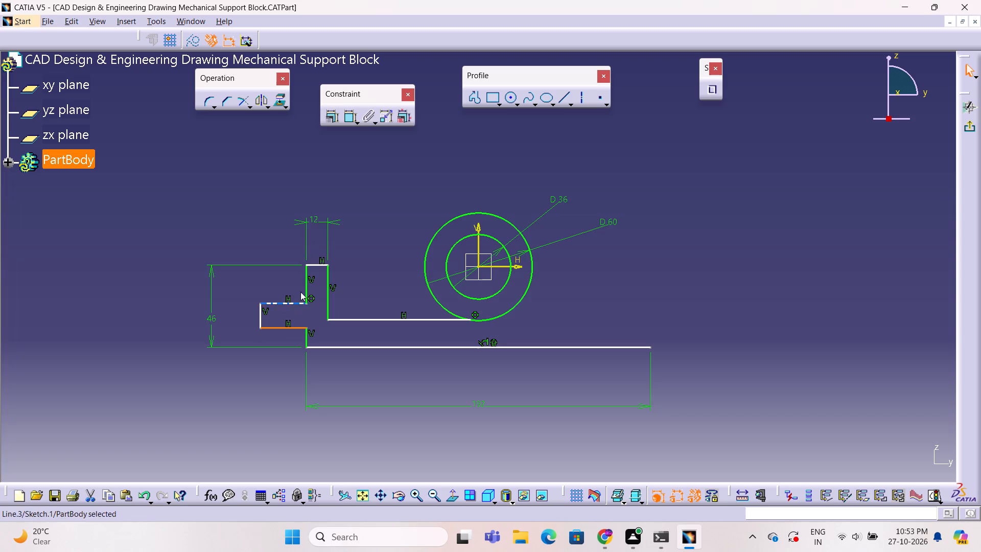
{"action": "left_click", "coordinate": [345, 116]}
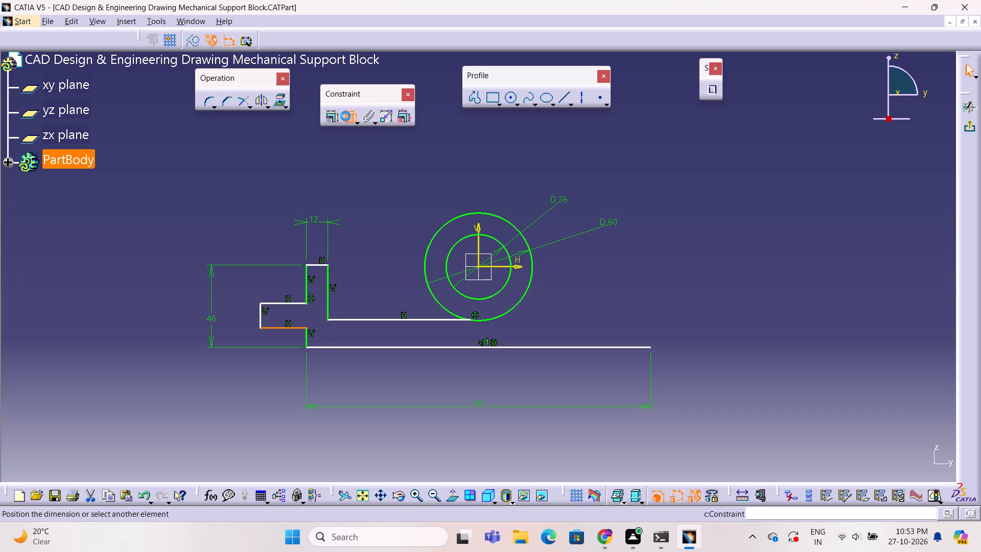
{"action": "left_click", "coordinate": [269, 394]}
{"action": "double_click", "coordinate": [271, 395]}
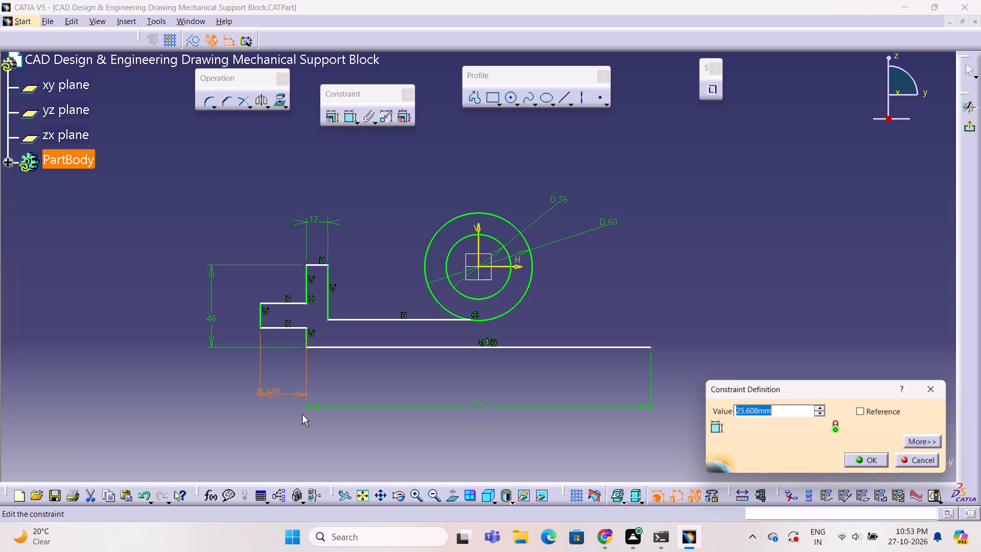
{"action": "key", "text": "5"}
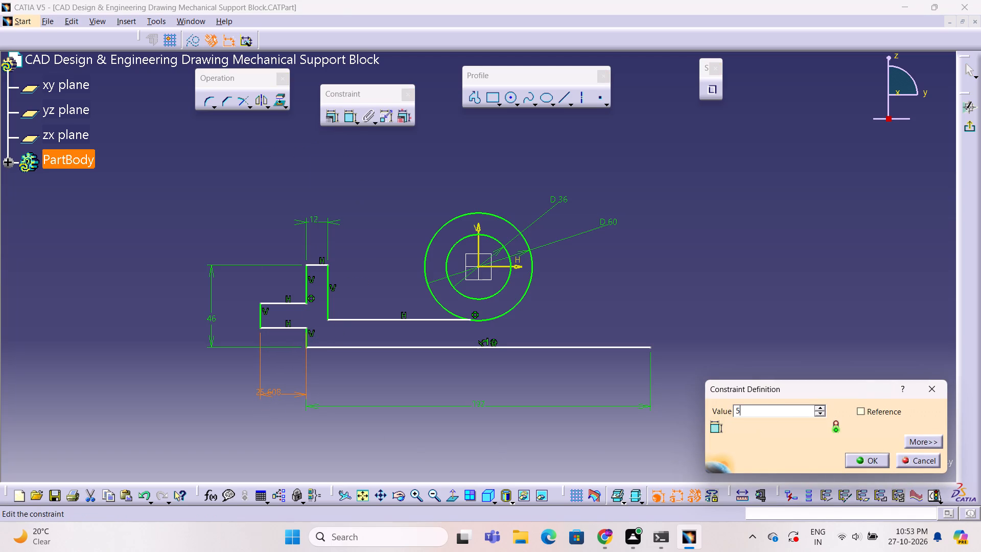
{"action": "left_click", "coordinate": [872, 462]}
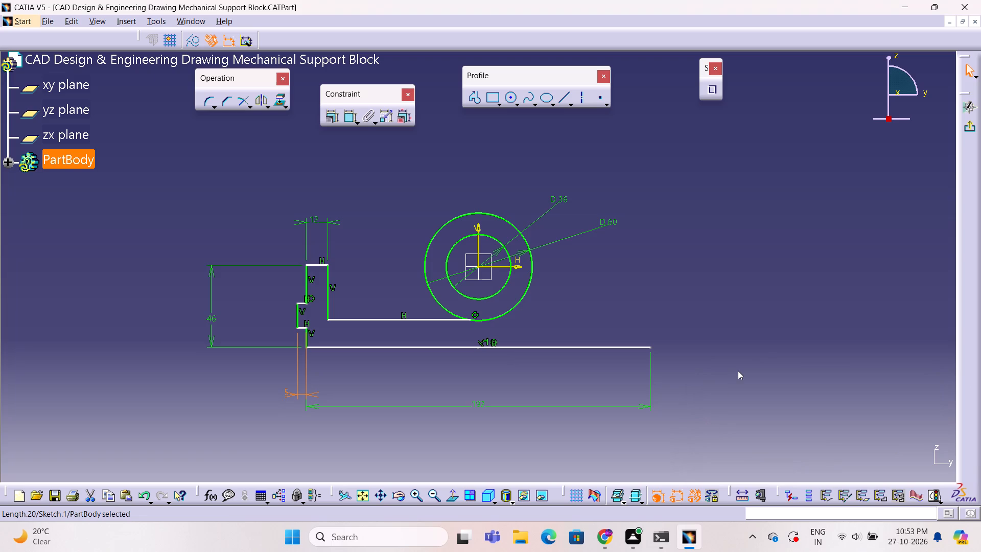
{"action": "left_click", "coordinate": [738, 371]}
Dimension the height between the side tab's upper and lower edges and set it to 8 mm.
{"action": "left_click", "coordinate": [345, 120]}
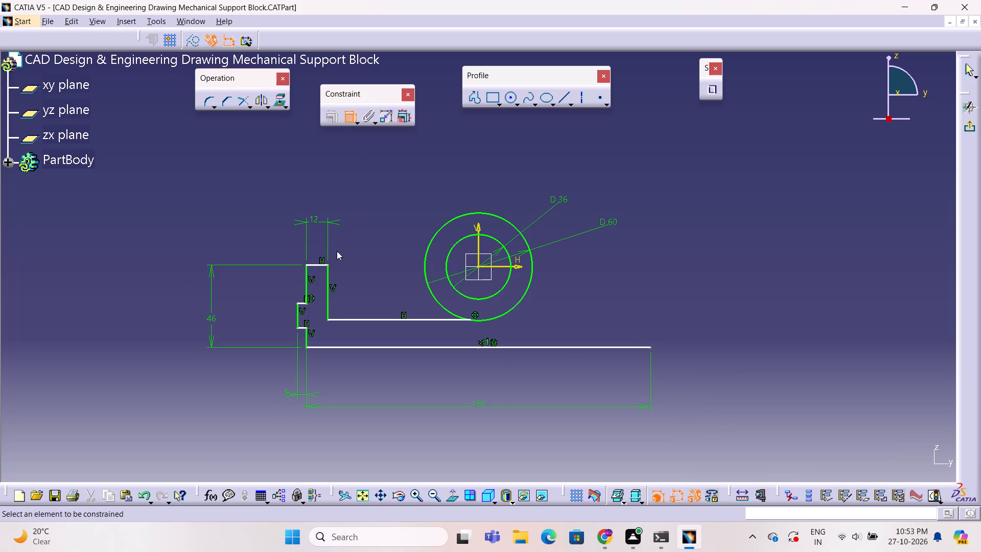
{"action": "left_click", "coordinate": [302, 303]}
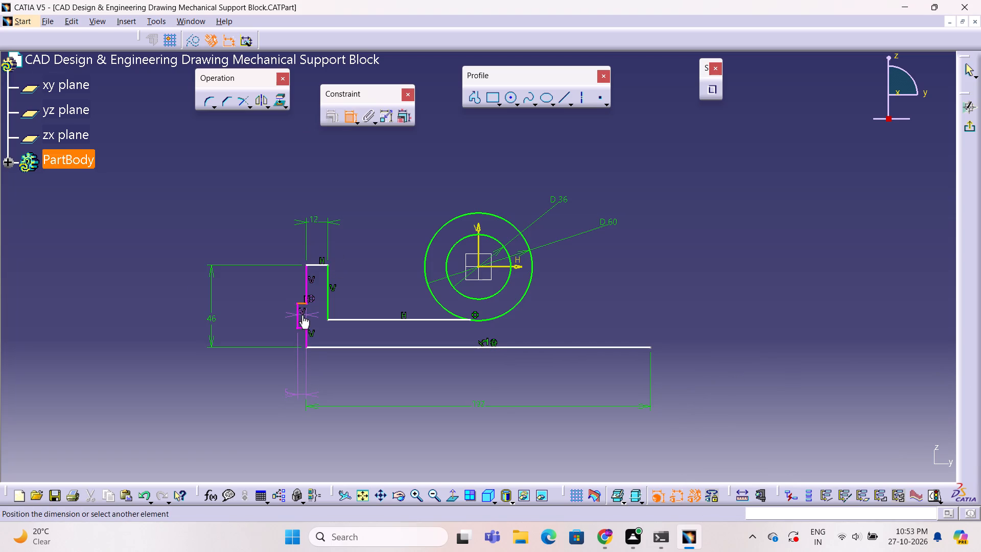
{"action": "left_click", "coordinate": [303, 327]}
{"action": "left_click", "coordinate": [273, 316]}
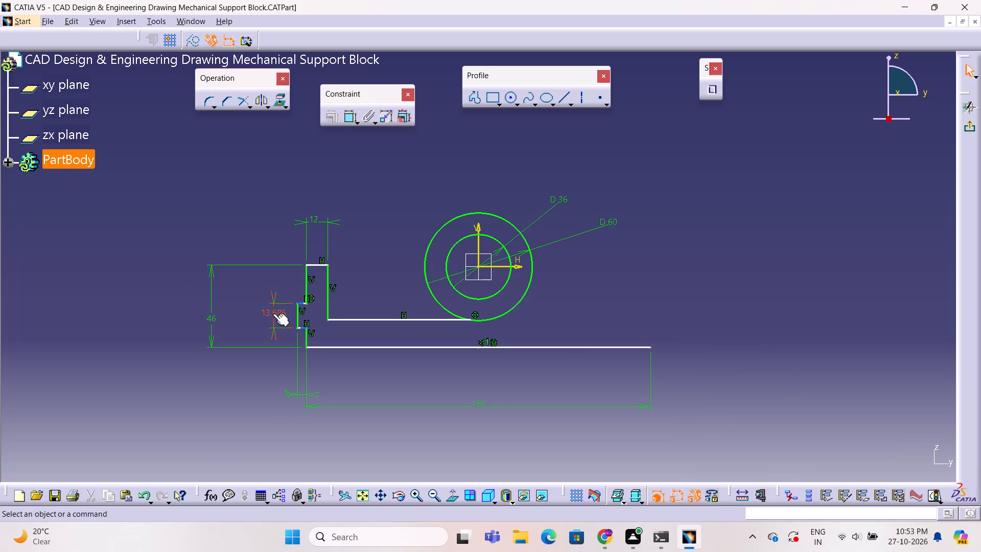
{"action": "double_click", "coordinate": [273, 313]}
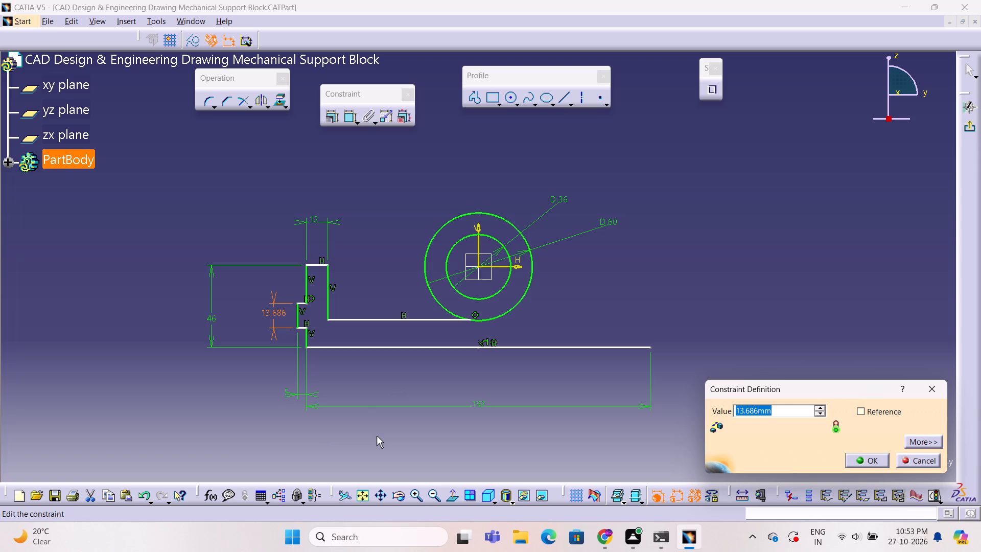
{"action": "key", "text": "8"}
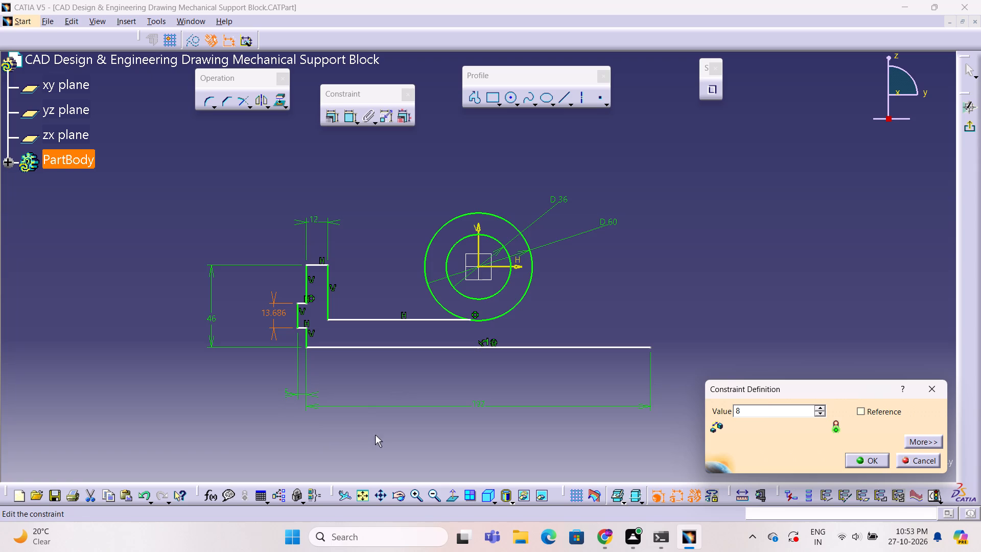
{"action": "left_click", "coordinate": [866, 458]}
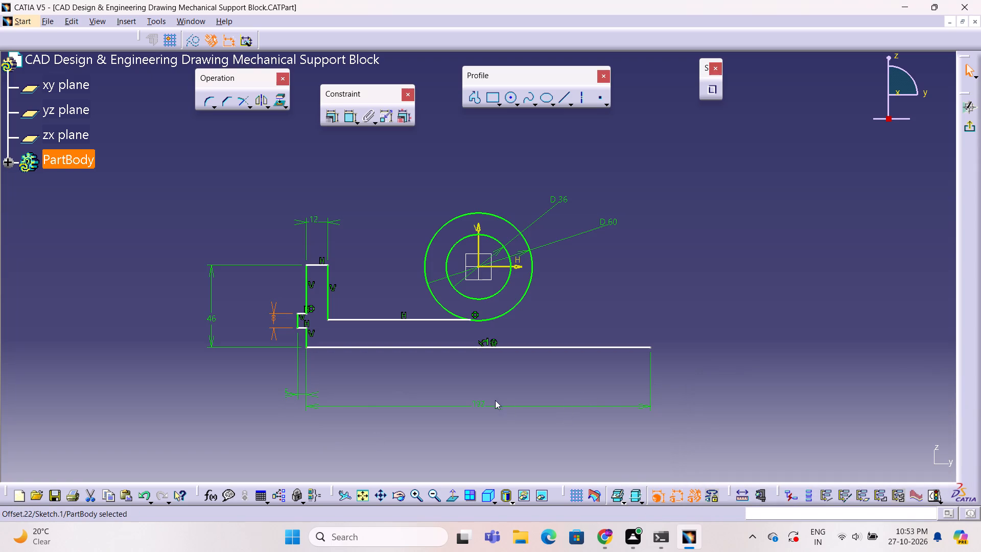
Dimension the distance between the base line and the horizontal line meeting the outer circle, and set it to 12 mm.
{"action": "middle_click_drag", "start_coordinate": [495, 397], "coordinate": [501, 315]}
{"action": "middle_click_drag", "start_coordinate": [422, 306], "coordinate": [434, 342]}
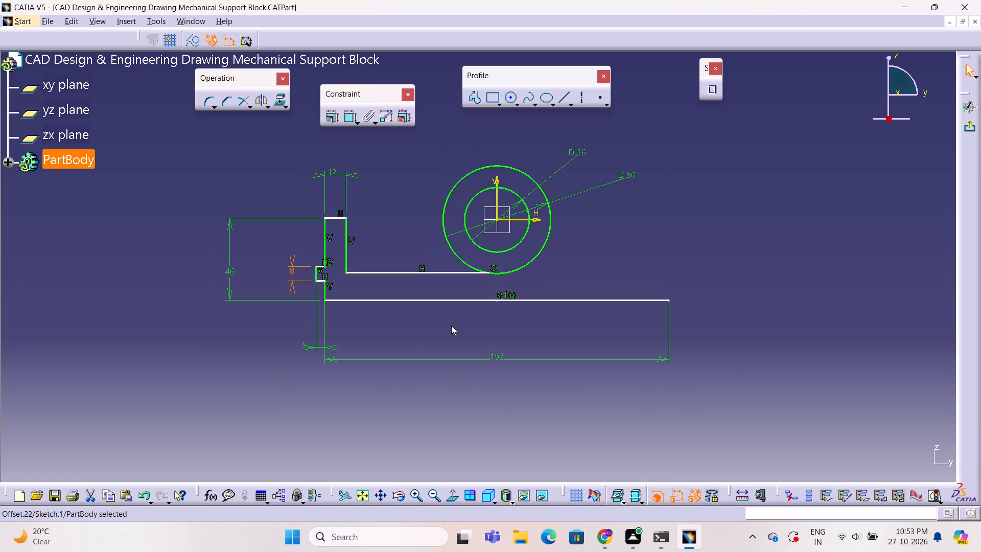
{"action": "middle_click_drag", "start_coordinate": [451, 326], "coordinate": [453, 301]}
{"action": "right_click_drag", "start_coordinate": [451, 326], "coordinate": [453, 301]}
{"action": "right_click", "coordinate": [453, 301]}
{"action": "left_click", "coordinate": [597, 250]}
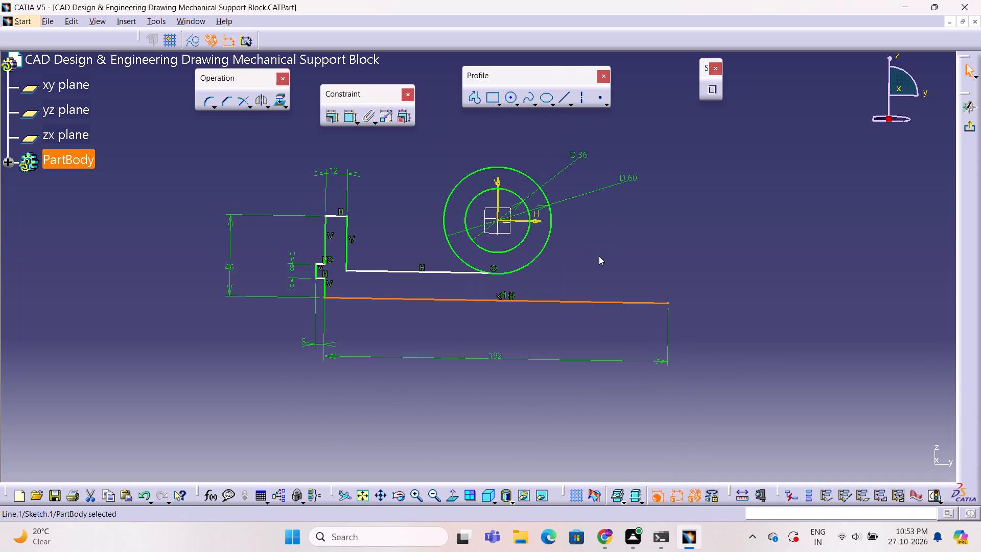
{"action": "left_click", "coordinate": [454, 493]}
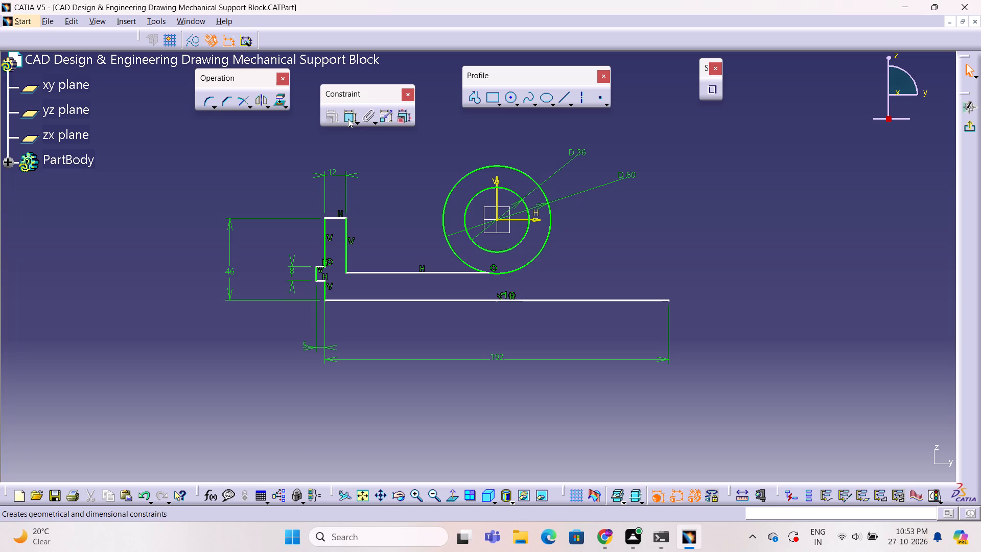
{"action": "left_click", "coordinate": [349, 120]}
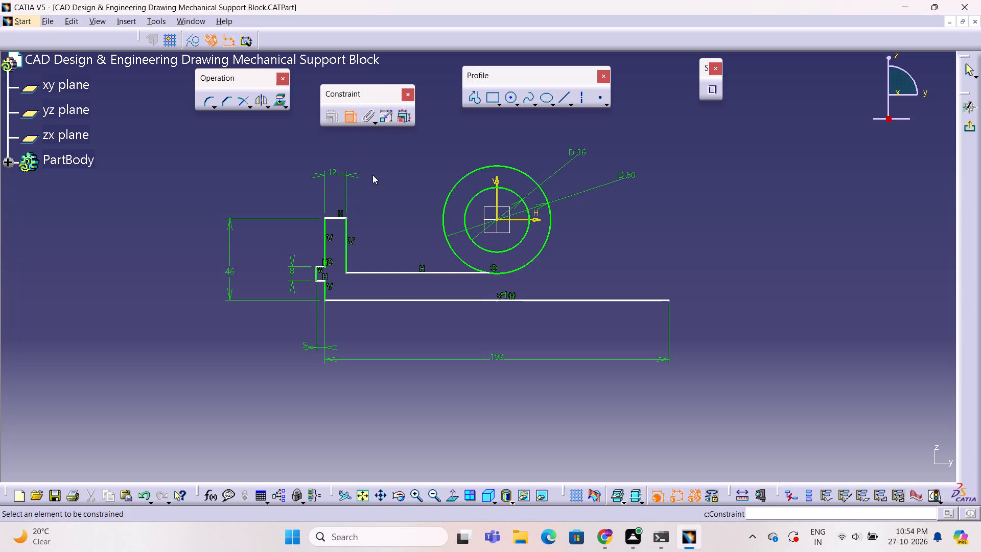
{"action": "left_click", "coordinate": [421, 272]}
{"action": "left_click", "coordinate": [423, 302]}
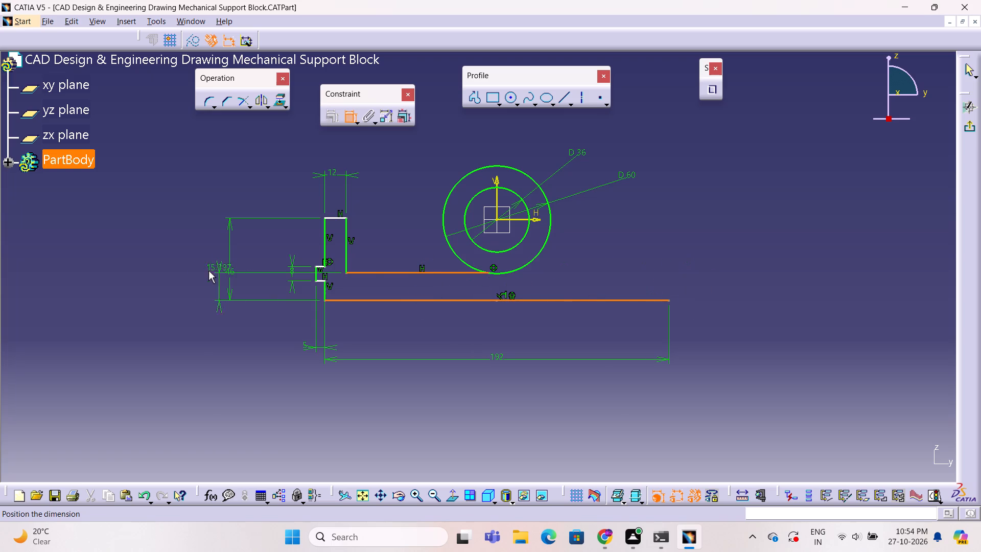
{"action": "left_click", "coordinate": [188, 289]}
{"action": "triple_click", "coordinate": [190, 286]}
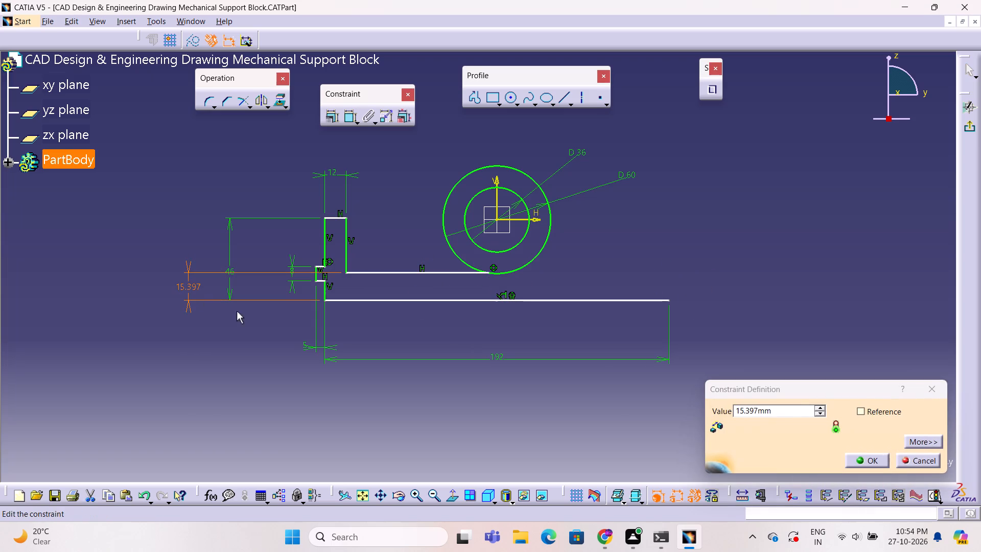
{"action": "double_click", "coordinate": [797, 412]}
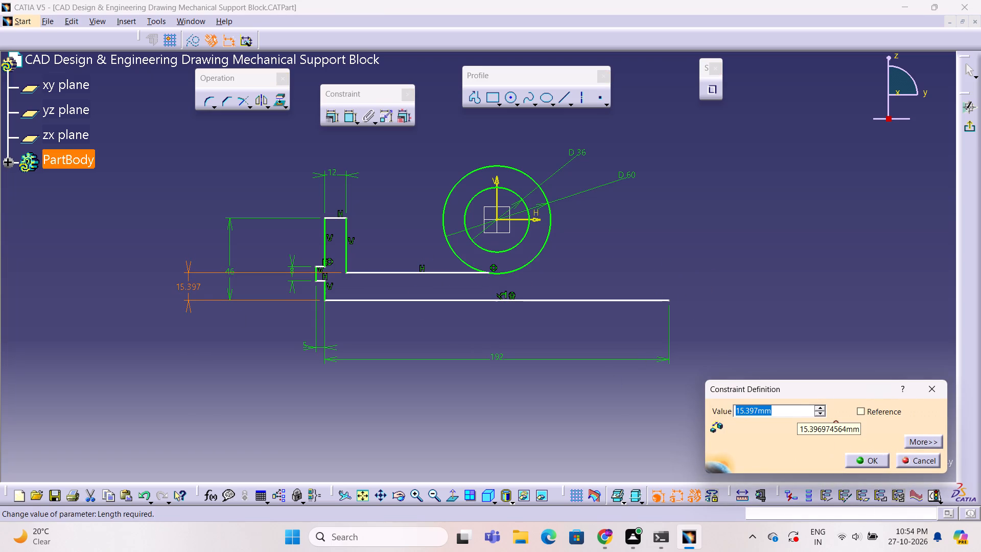
{"action": "type", "text": "12"}
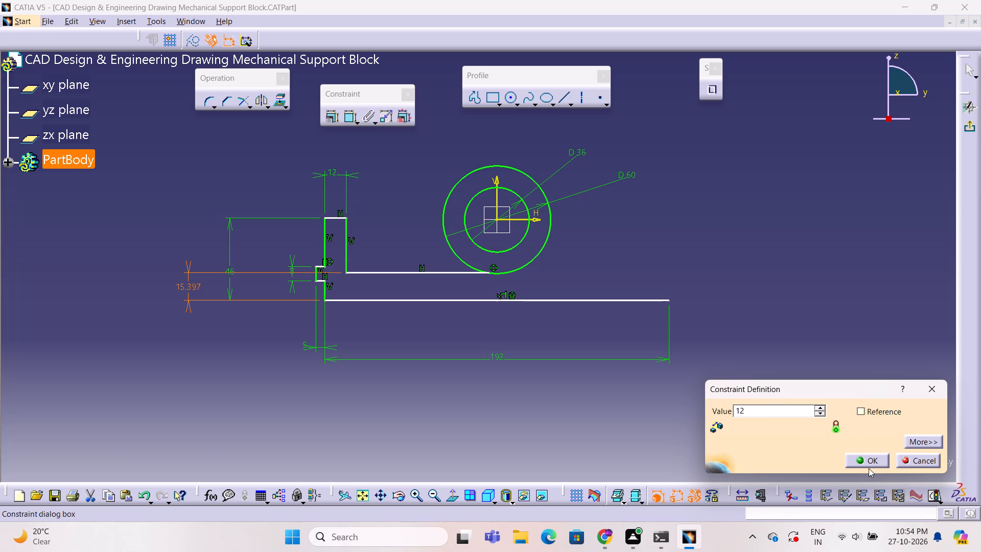
{"action": "left_click", "coordinate": [869, 465]}
{"action": "left_click", "coordinate": [587, 415]}
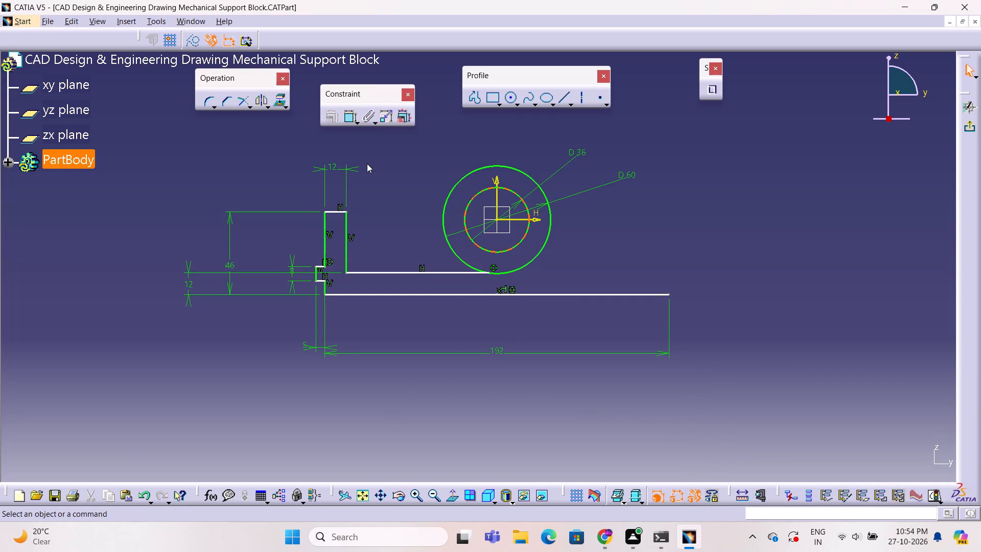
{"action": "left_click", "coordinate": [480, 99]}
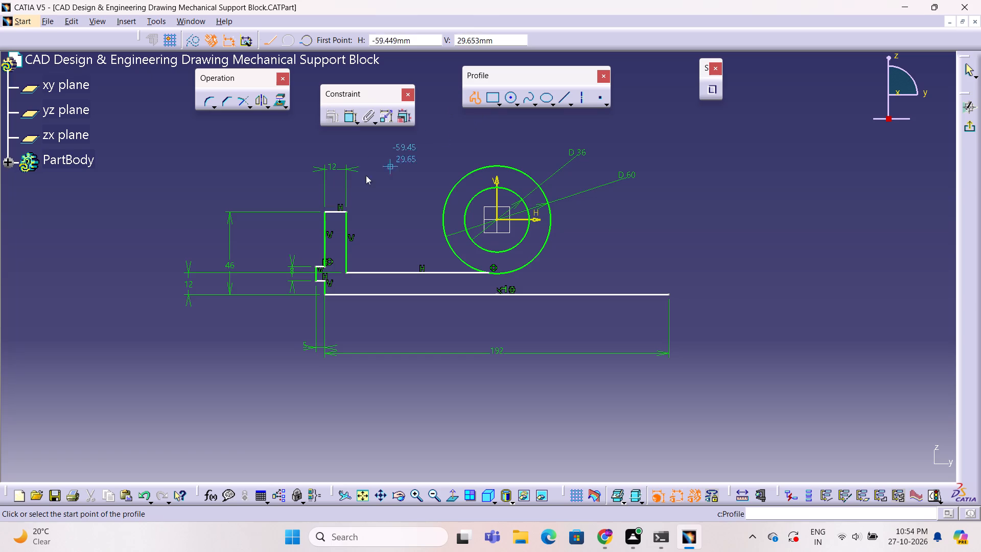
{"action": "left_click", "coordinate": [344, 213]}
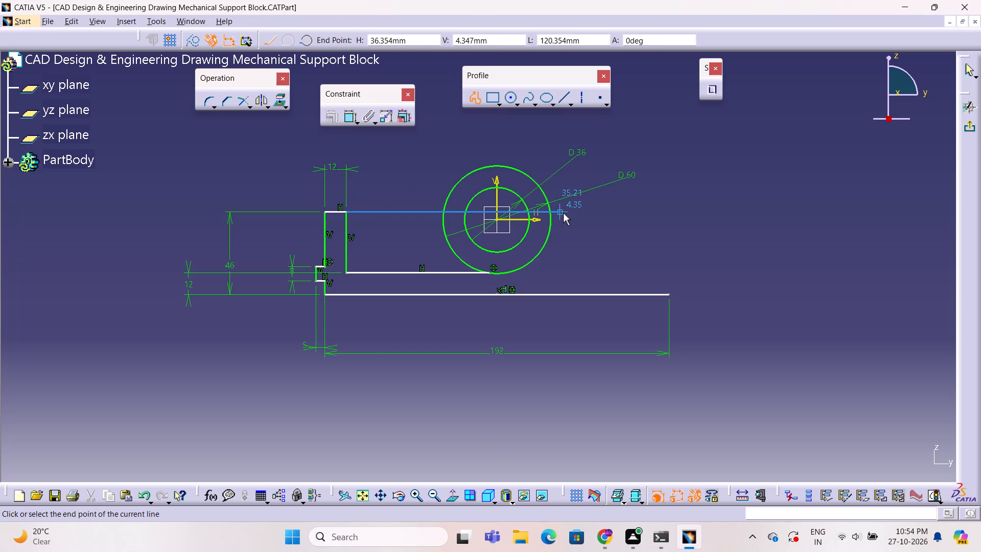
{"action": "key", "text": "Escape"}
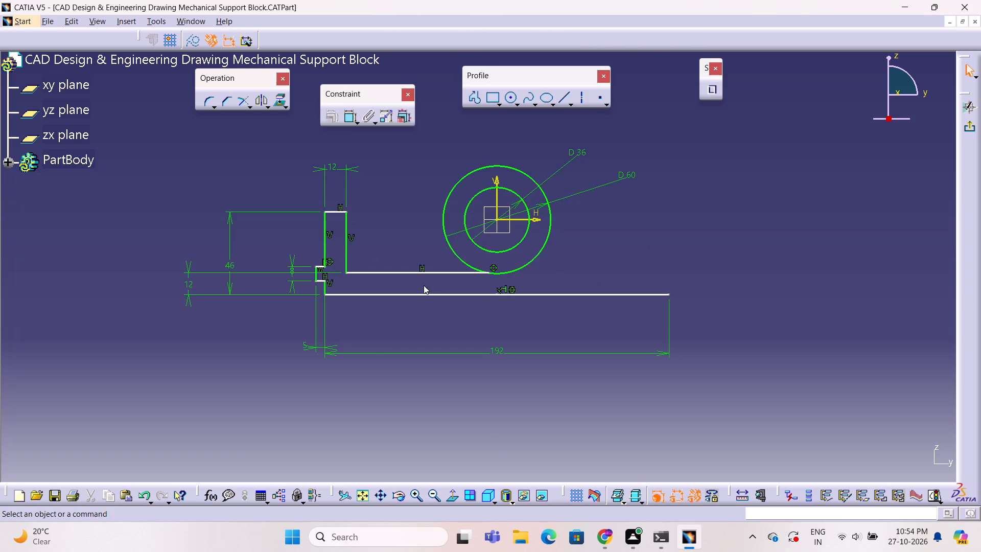
Try to move the horizontal line between the upright and the outer circle downward.
{"action": "left_click_drag", "start_coordinate": [434, 271], "coordinate": [429, 326]}
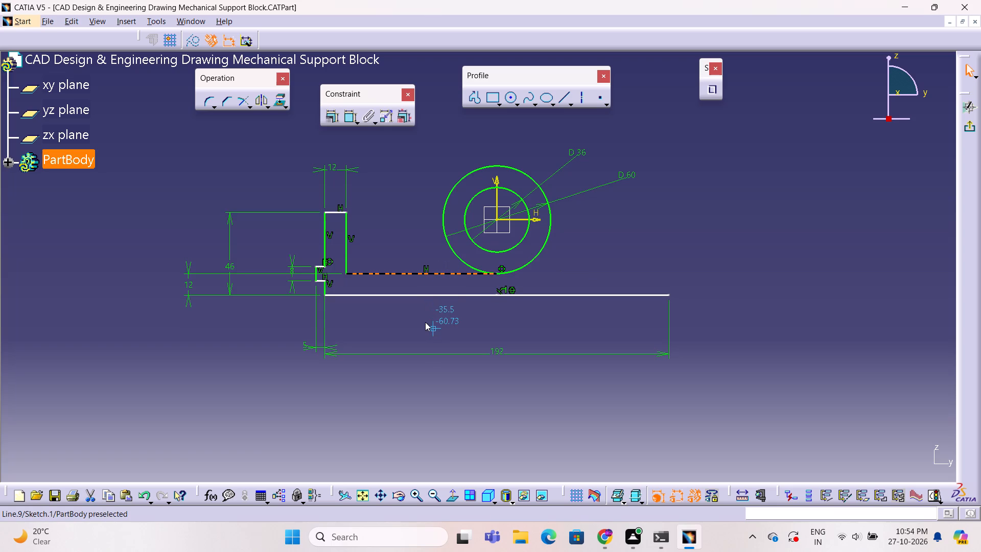
{"action": "key", "text": "Escape"}
{"action": "key", "text": "Escape"}
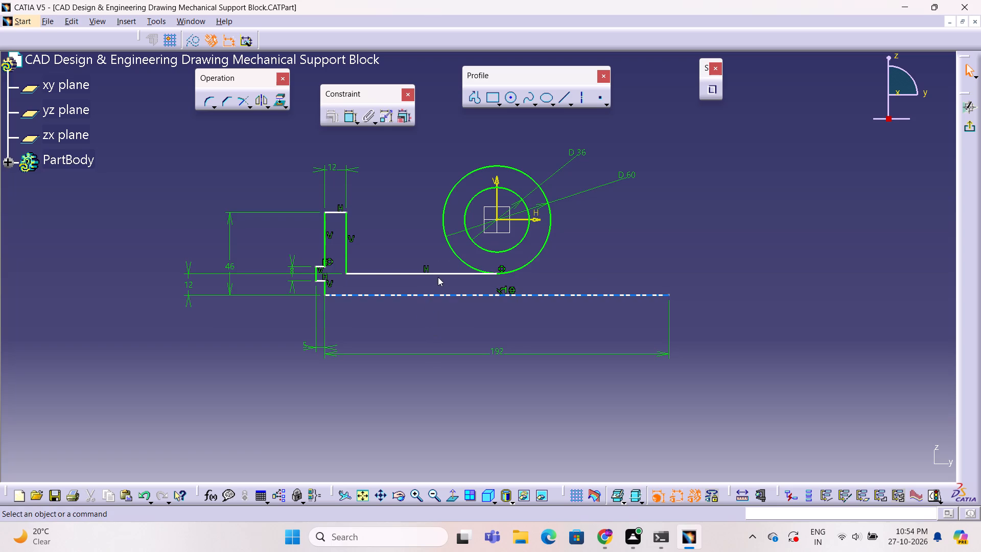
{"action": "left_click_drag", "start_coordinate": [440, 274], "coordinate": [433, 319]}
{"action": "key", "text": "Escape"}
{"action": "key", "text": "Escape"}
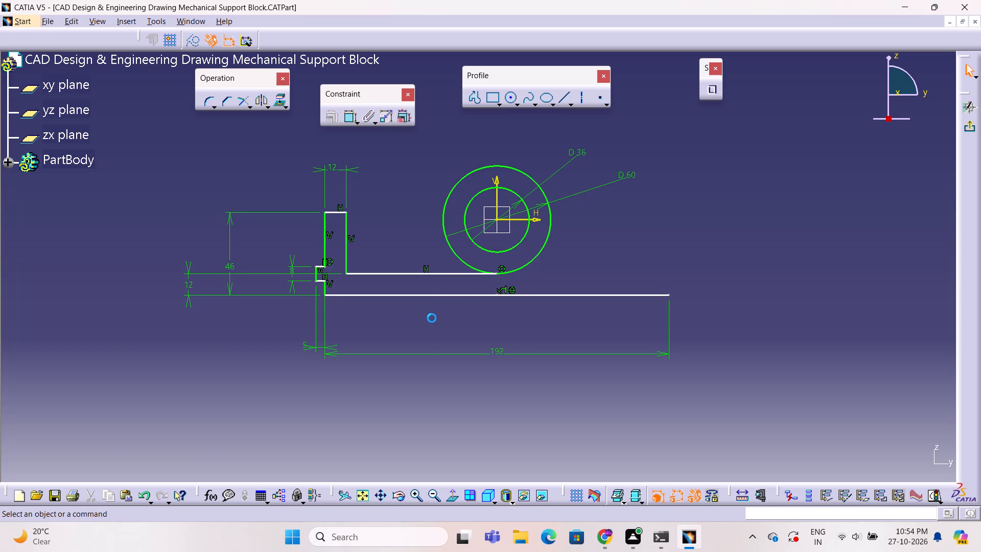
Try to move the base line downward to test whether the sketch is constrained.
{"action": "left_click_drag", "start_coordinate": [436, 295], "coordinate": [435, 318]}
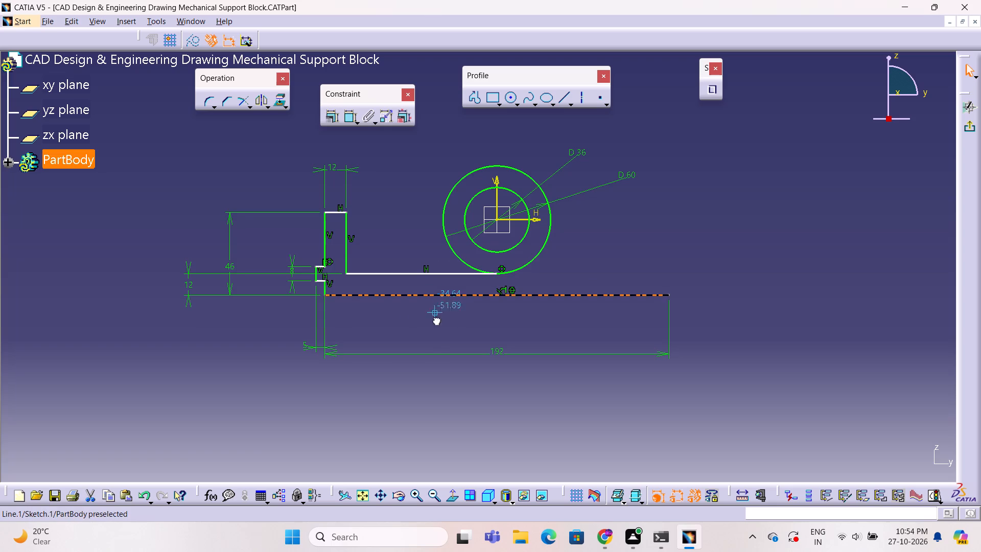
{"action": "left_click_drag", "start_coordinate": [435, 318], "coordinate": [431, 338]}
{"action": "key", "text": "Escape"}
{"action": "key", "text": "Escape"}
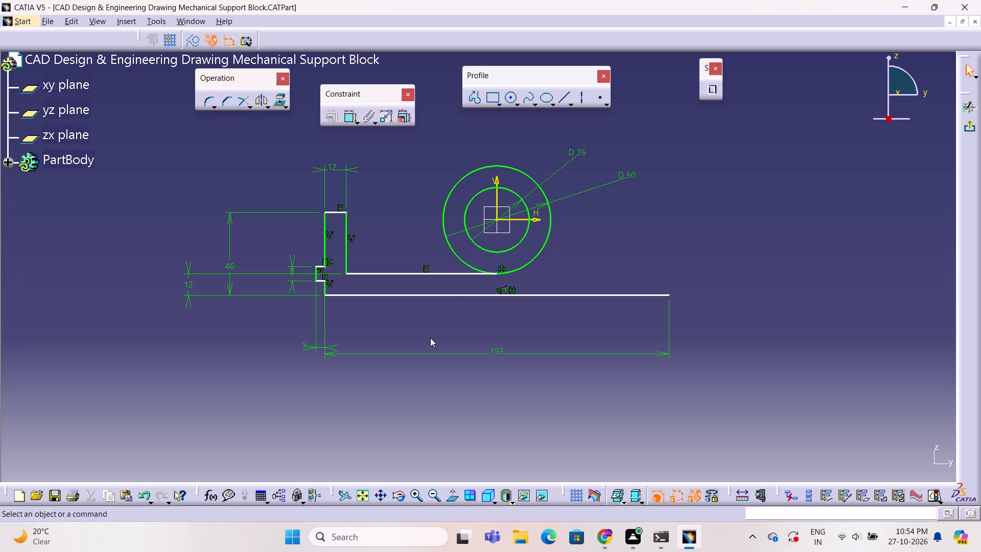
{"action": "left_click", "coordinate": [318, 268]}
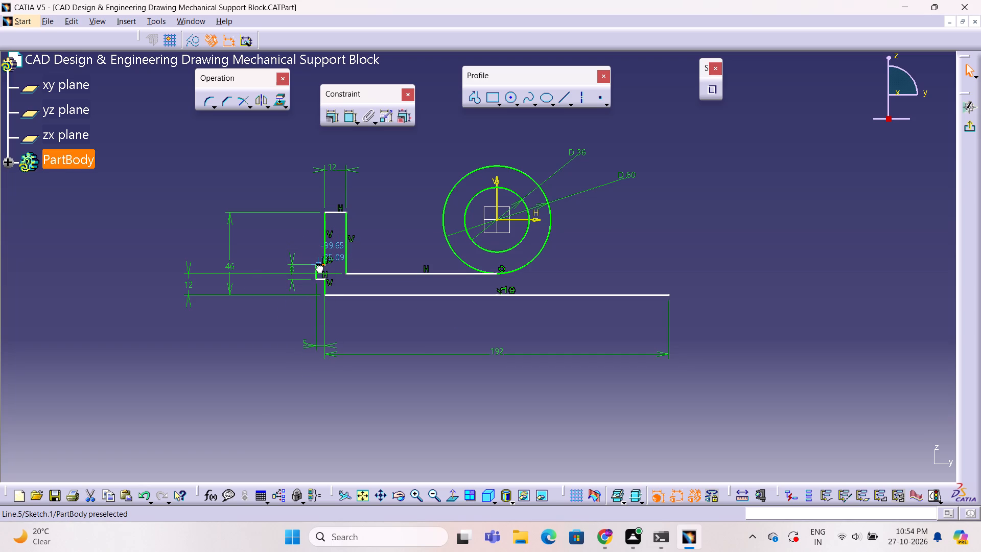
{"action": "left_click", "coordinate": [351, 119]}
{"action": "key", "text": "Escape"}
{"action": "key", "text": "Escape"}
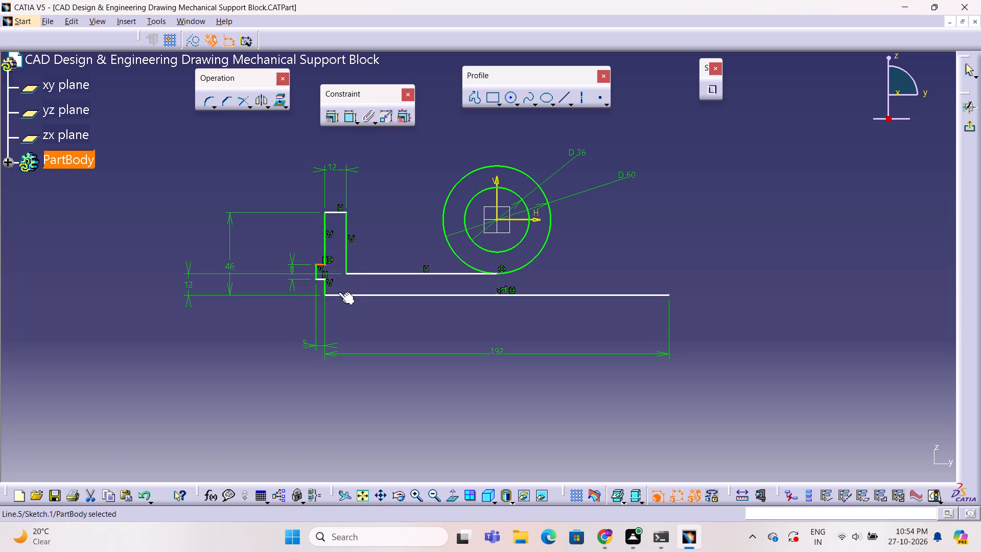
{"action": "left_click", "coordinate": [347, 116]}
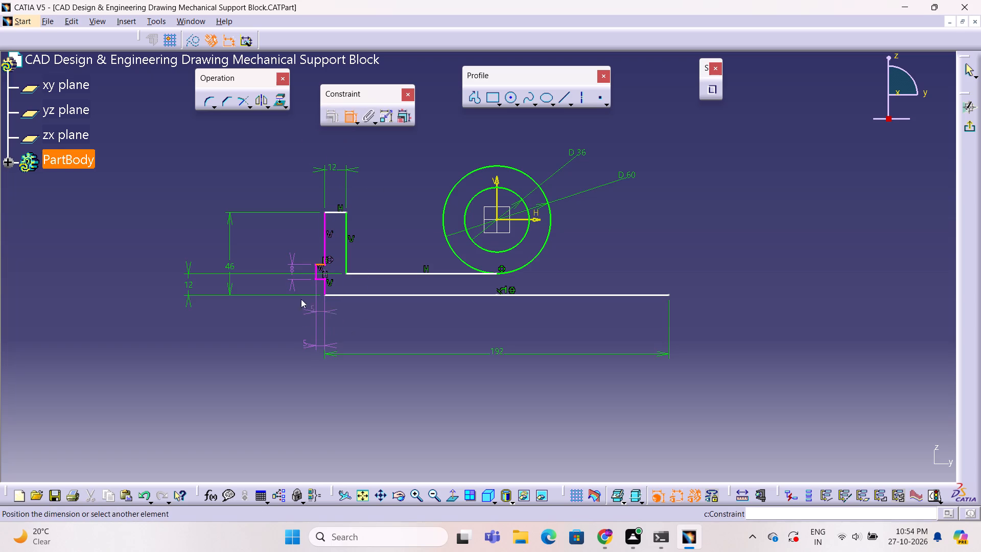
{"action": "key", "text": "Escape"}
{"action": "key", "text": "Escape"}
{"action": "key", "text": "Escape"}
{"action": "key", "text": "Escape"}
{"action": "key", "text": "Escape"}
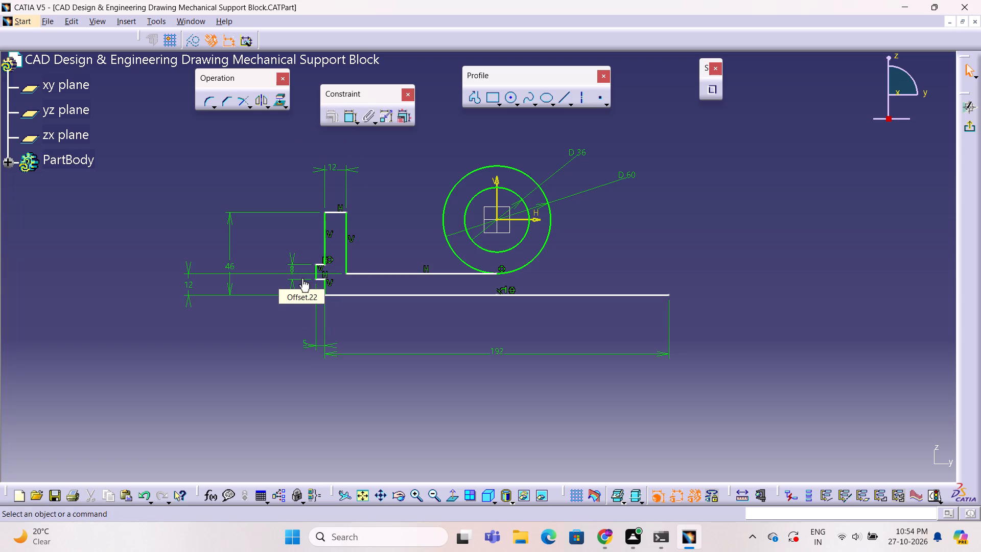
Dimension the distance between the side tab's lower edge and the base line, and set it to 10 mm.
{"action": "left_click", "coordinate": [348, 116]}
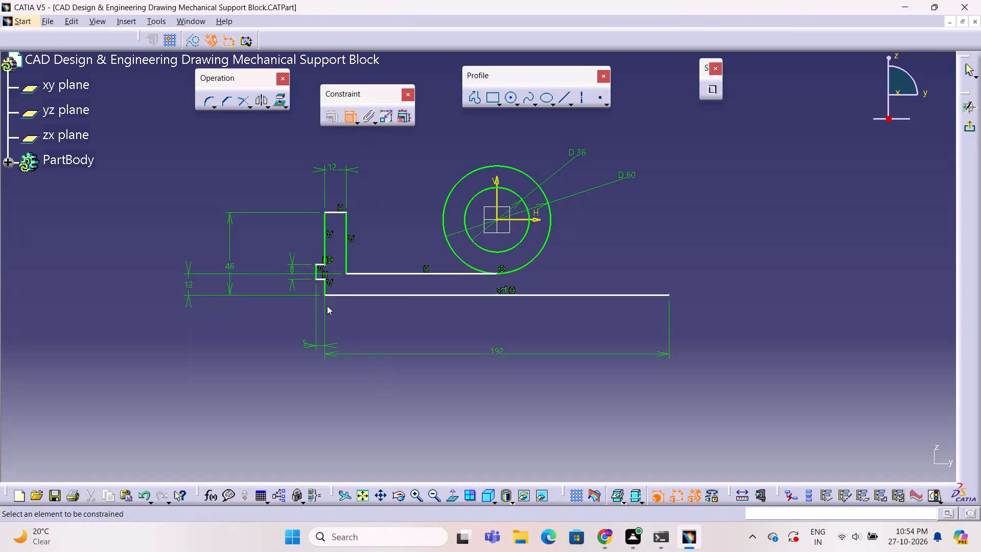
{"action": "left_click", "coordinate": [320, 280]}
{"action": "left_click", "coordinate": [336, 296]}
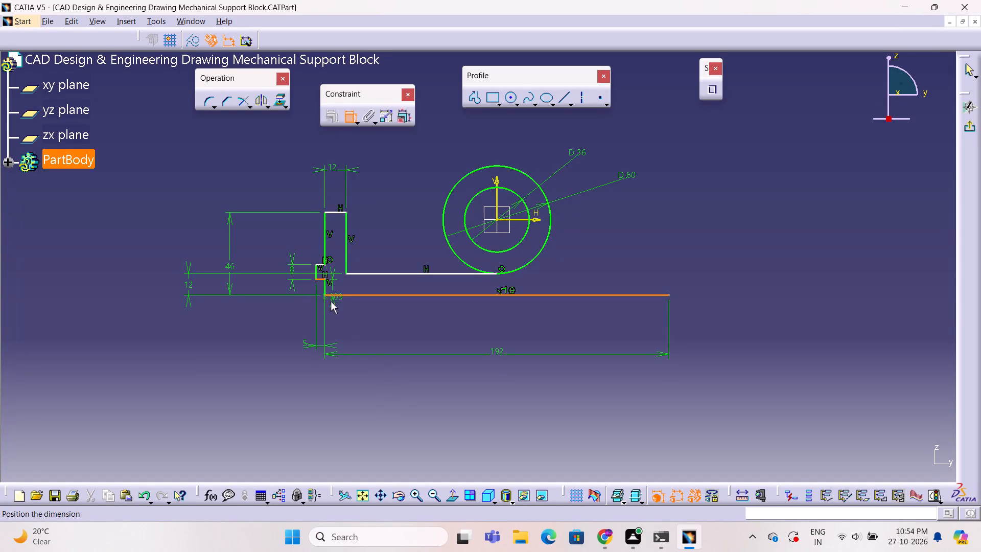
{"action": "left_click", "coordinate": [264, 290]}
{"action": "double_click", "coordinate": [264, 288]}
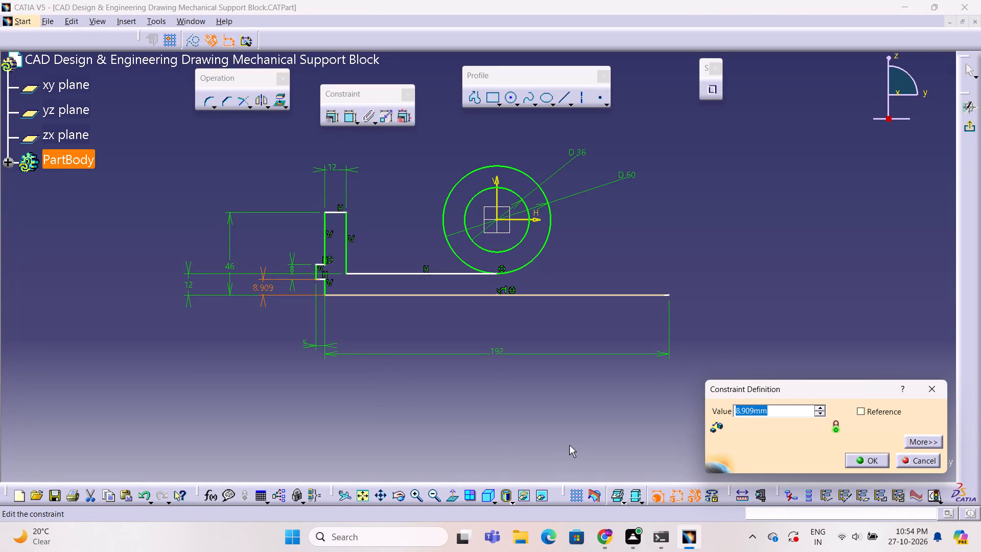
{"action": "type", "text": "10"}
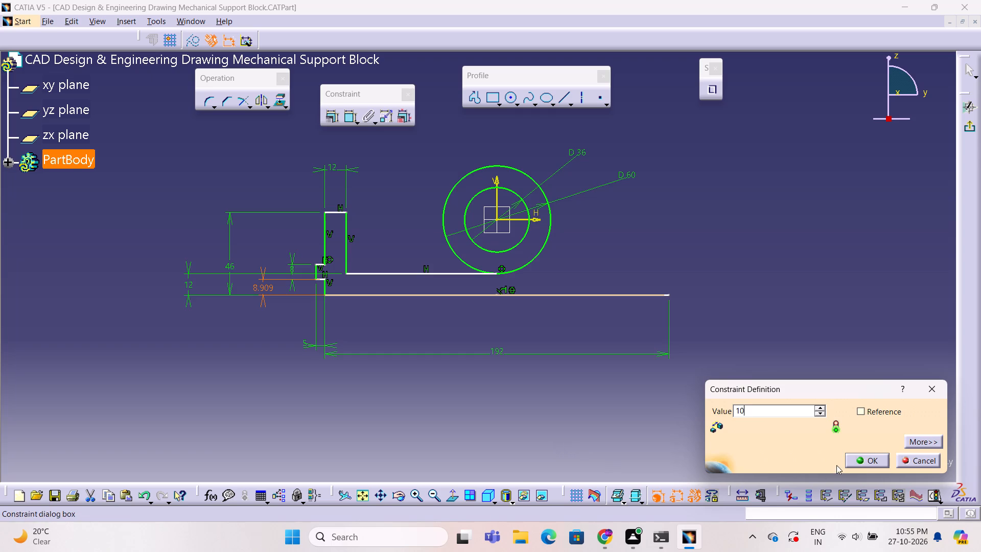
{"action": "left_click", "coordinate": [871, 456]}
{"action": "left_click", "coordinate": [714, 451]}
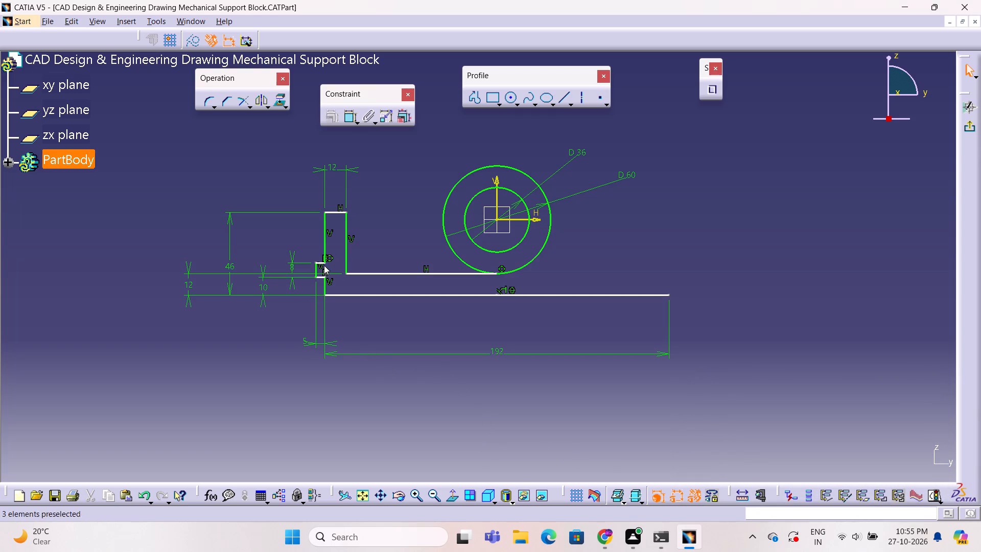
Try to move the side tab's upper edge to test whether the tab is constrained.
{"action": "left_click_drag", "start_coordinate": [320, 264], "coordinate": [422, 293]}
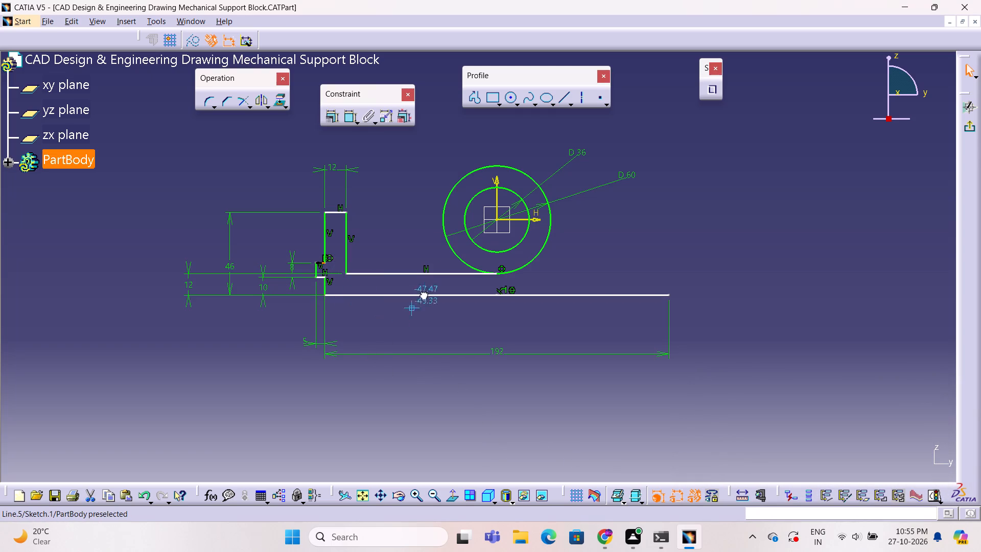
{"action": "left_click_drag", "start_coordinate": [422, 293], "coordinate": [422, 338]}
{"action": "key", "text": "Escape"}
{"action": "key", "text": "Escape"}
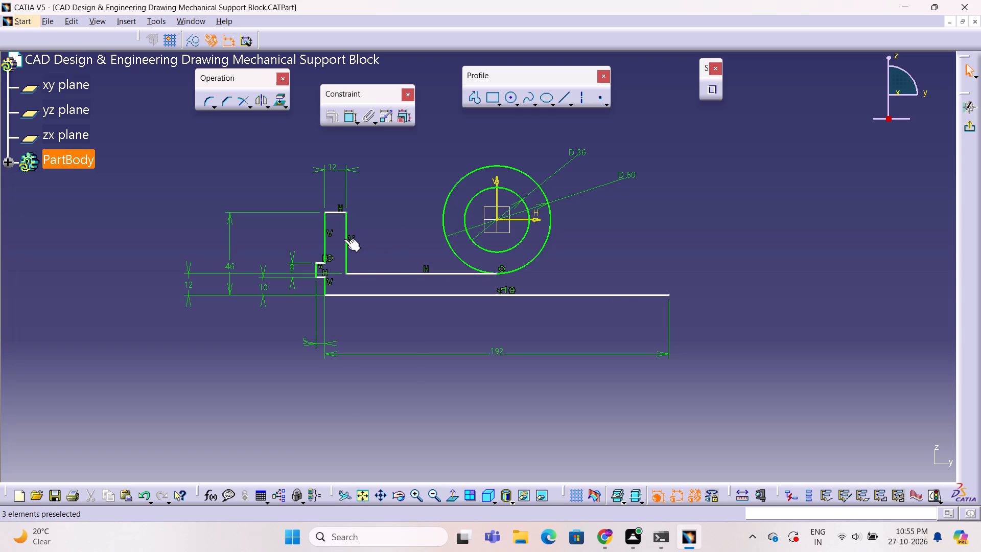
Mirror the stepped side profile, including the upright, side tab and inner horizontal line, about the sketch's vertical axis.
{"action": "left_click", "coordinate": [344, 239]}
{"action": "left_click", "coordinate": [384, 274], "text": "ctrl"}
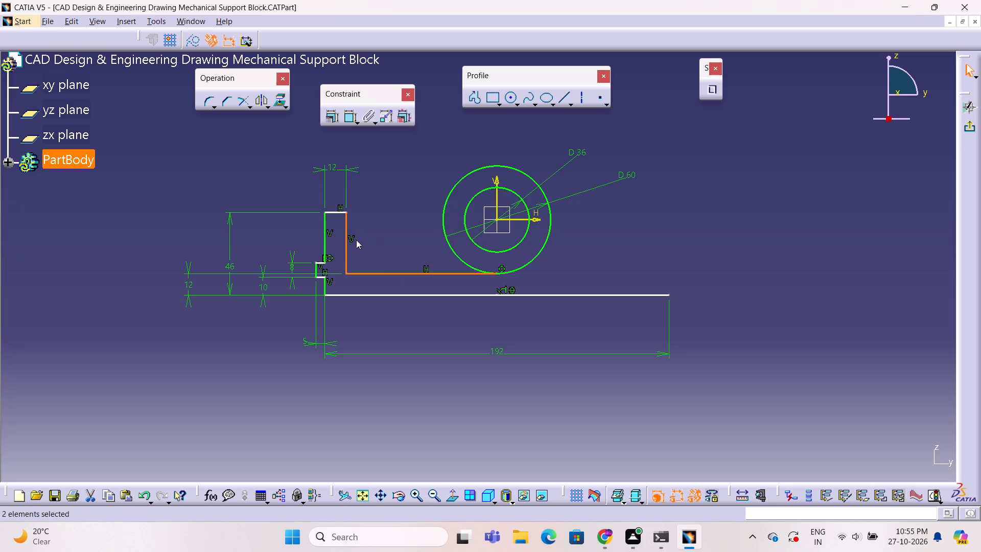
{"action": "left_click", "coordinate": [325, 239], "text": "ctrl"}
{"action": "left_click", "coordinate": [335, 213], "text": "ctrl"}
{"action": "left_click", "coordinate": [316, 268], "text": "ctrl"}
{"action": "left_click", "coordinate": [318, 260], "text": "ctrl"}
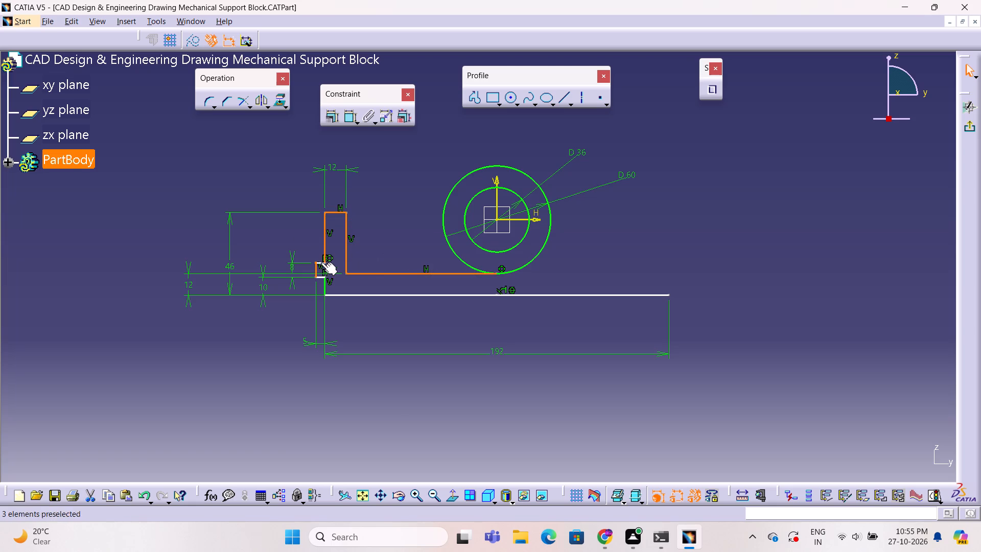
{"action": "left_click", "coordinate": [321, 262], "text": "ctrl"}
{"action": "left_click", "coordinate": [323, 277], "text": "ctrl"}
{"action": "left_click", "coordinate": [321, 277], "text": "ctrl"}
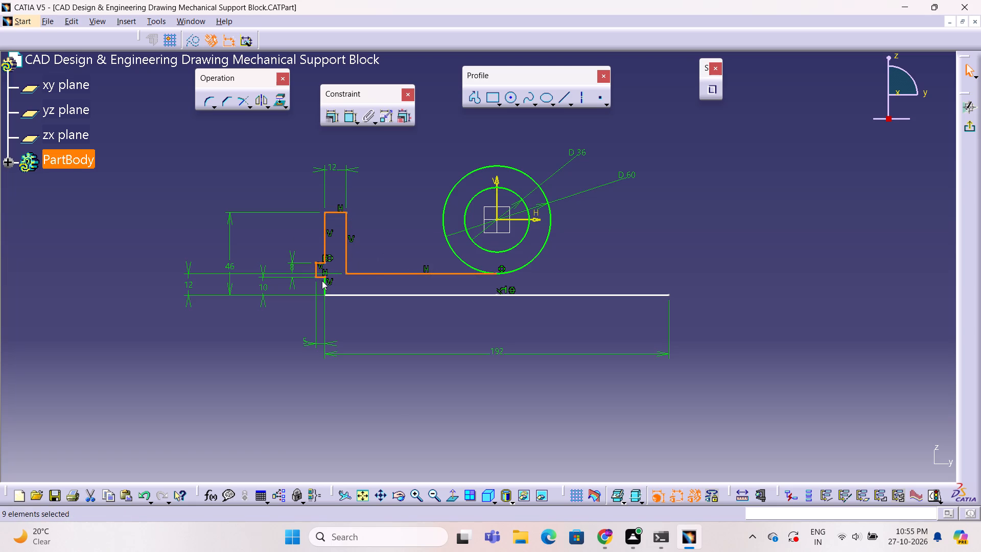
{"action": "left_click", "coordinate": [323, 282], "text": "ctrl"}
{"action": "left_click", "coordinate": [260, 102]}
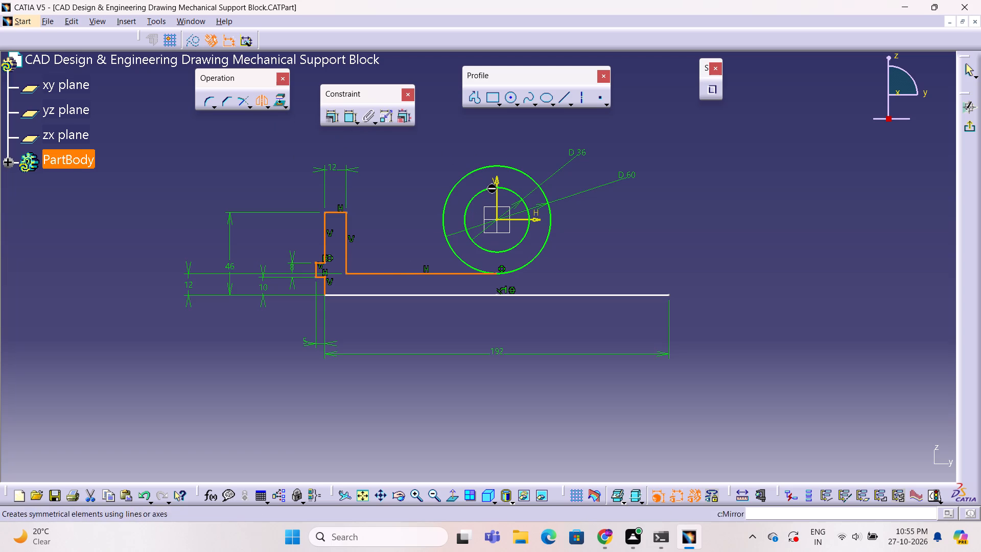
{"action": "left_click", "coordinate": [496, 181]}
{"action": "left_click", "coordinate": [737, 206]}
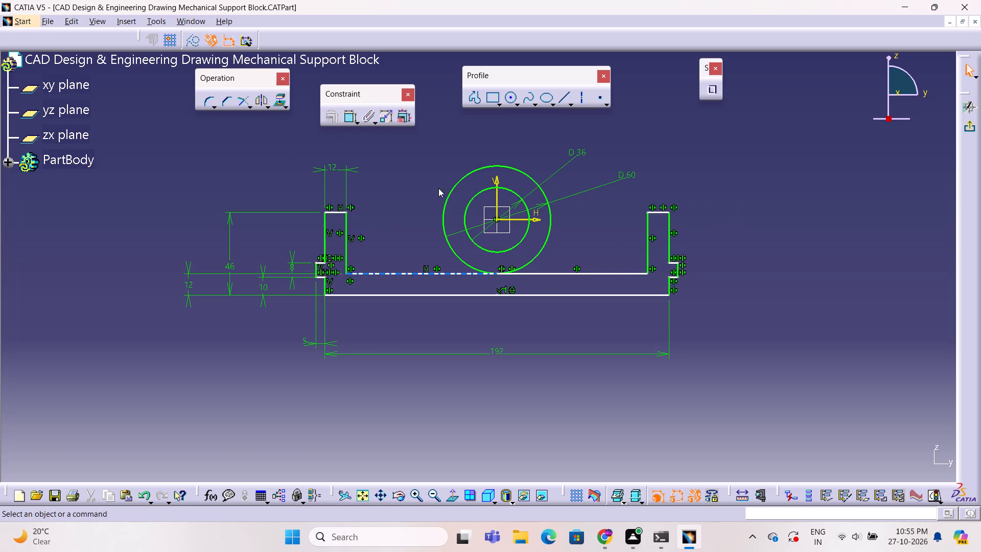
Check the symmetry constraint between the outer edges of the two uprights about the vertical axis.
{"action": "left_click", "coordinate": [325, 236]}
{"action": "left_click", "coordinate": [669, 225], "text": "ctrl"}
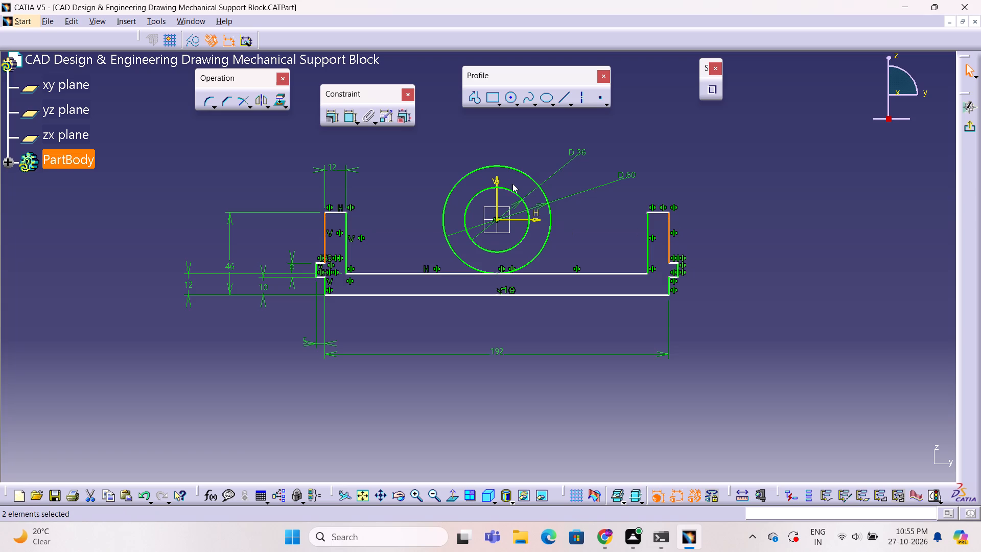
{"action": "left_click", "coordinate": [497, 181], "text": "ctrl"}
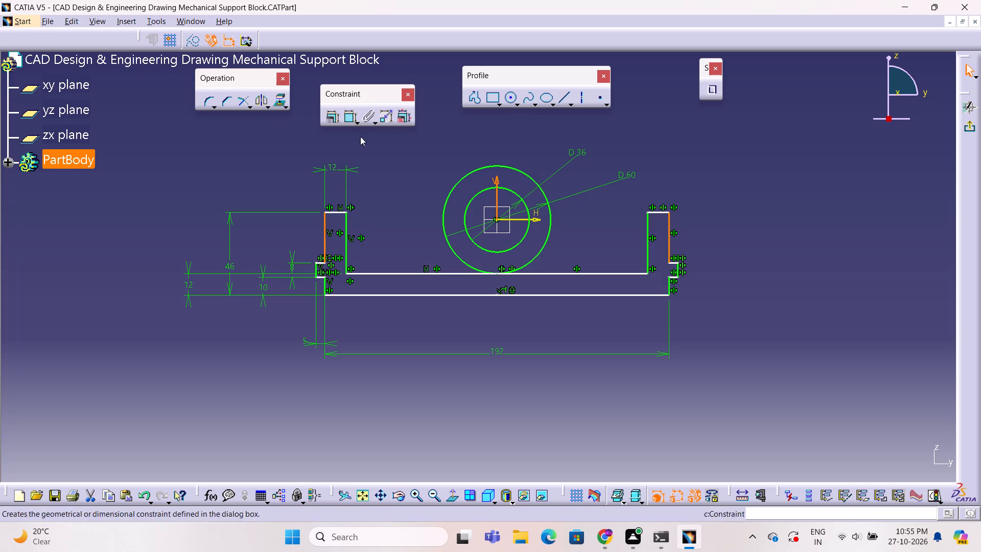
{"action": "left_click", "coordinate": [330, 117]}
{"action": "left_click", "coordinate": [796, 349]}
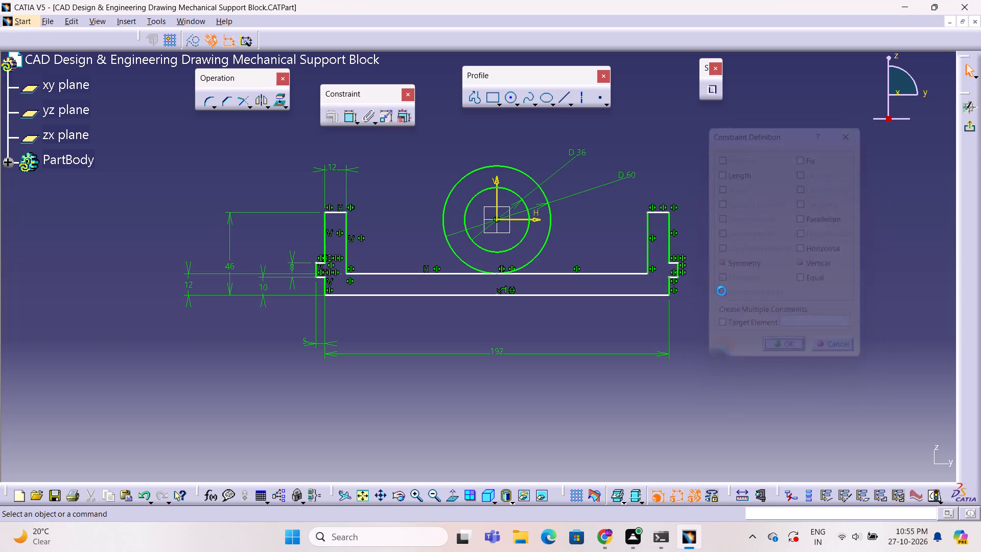
{"action": "left_click", "coordinate": [702, 236]}
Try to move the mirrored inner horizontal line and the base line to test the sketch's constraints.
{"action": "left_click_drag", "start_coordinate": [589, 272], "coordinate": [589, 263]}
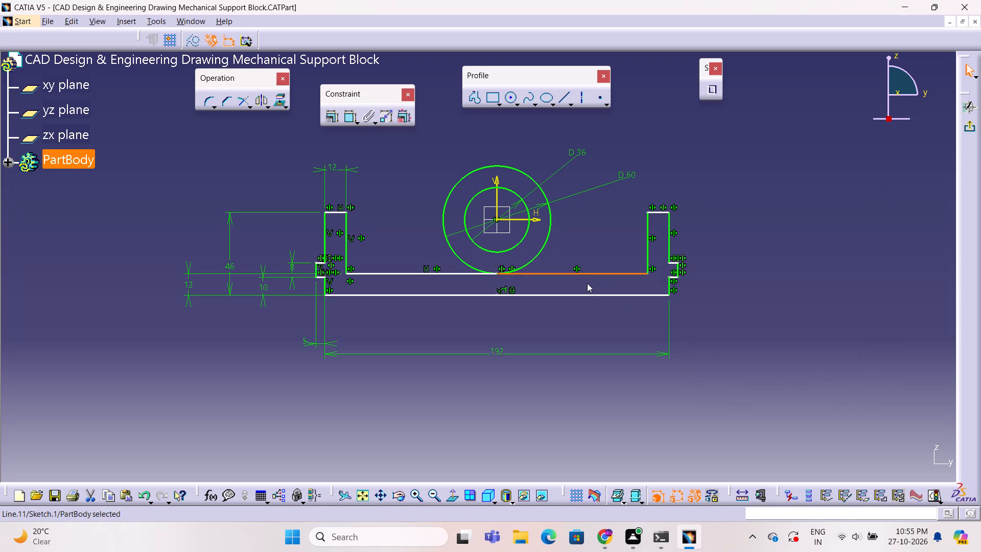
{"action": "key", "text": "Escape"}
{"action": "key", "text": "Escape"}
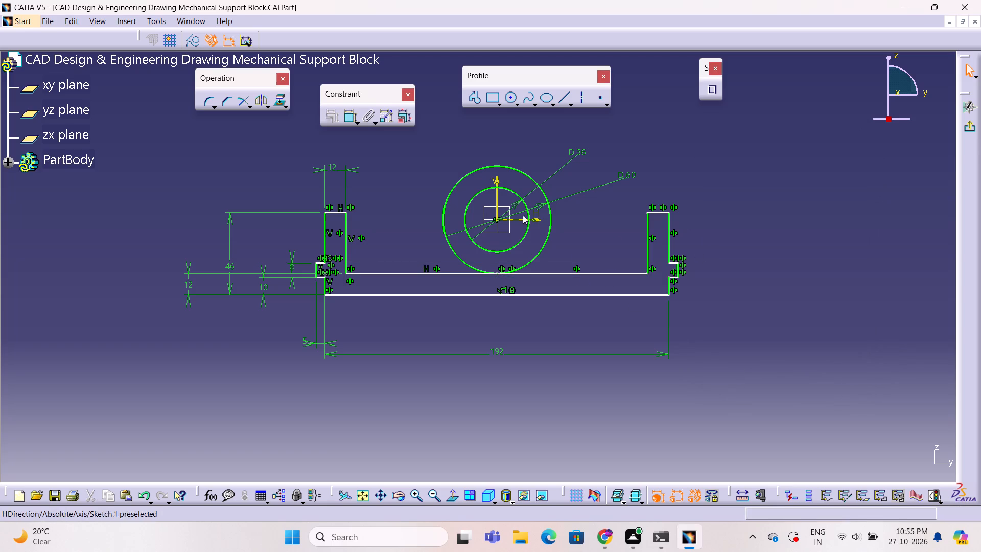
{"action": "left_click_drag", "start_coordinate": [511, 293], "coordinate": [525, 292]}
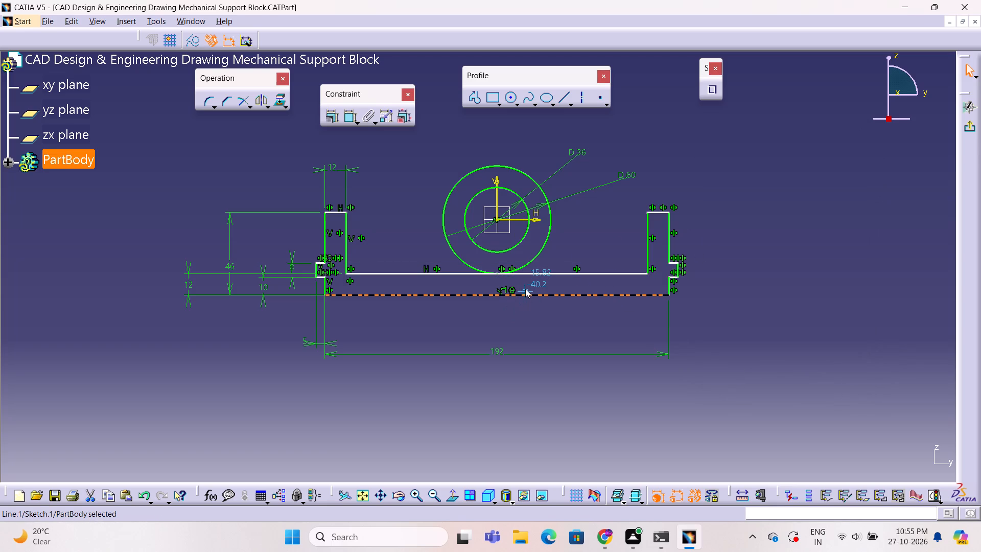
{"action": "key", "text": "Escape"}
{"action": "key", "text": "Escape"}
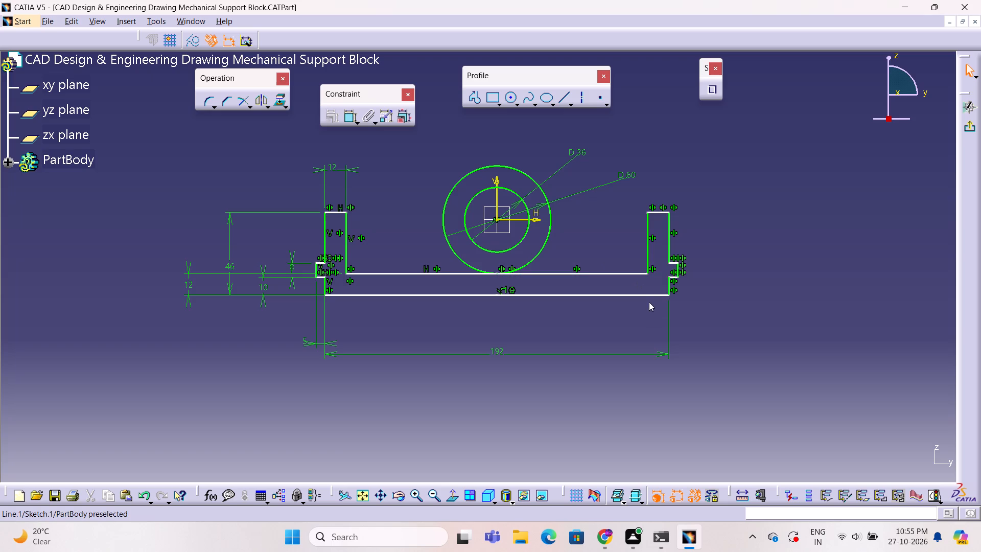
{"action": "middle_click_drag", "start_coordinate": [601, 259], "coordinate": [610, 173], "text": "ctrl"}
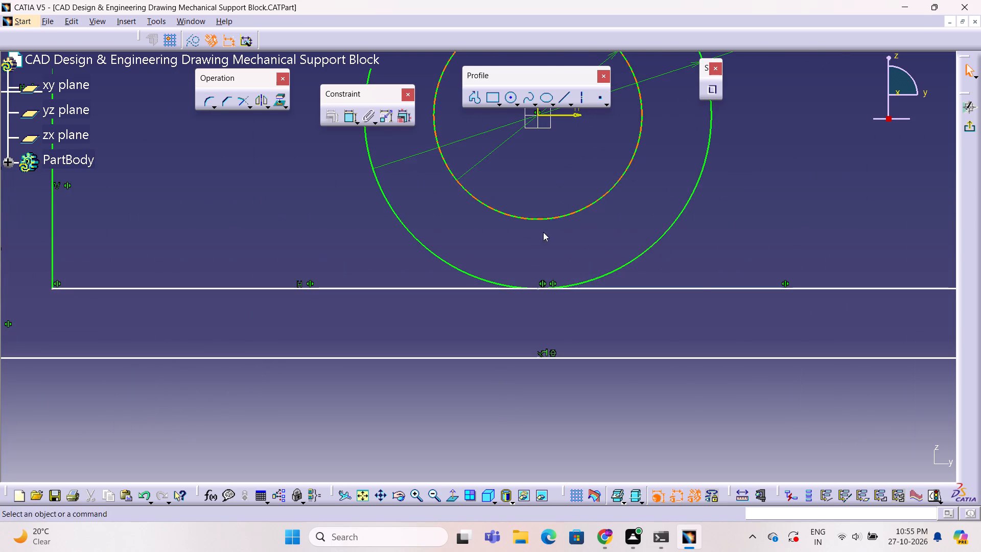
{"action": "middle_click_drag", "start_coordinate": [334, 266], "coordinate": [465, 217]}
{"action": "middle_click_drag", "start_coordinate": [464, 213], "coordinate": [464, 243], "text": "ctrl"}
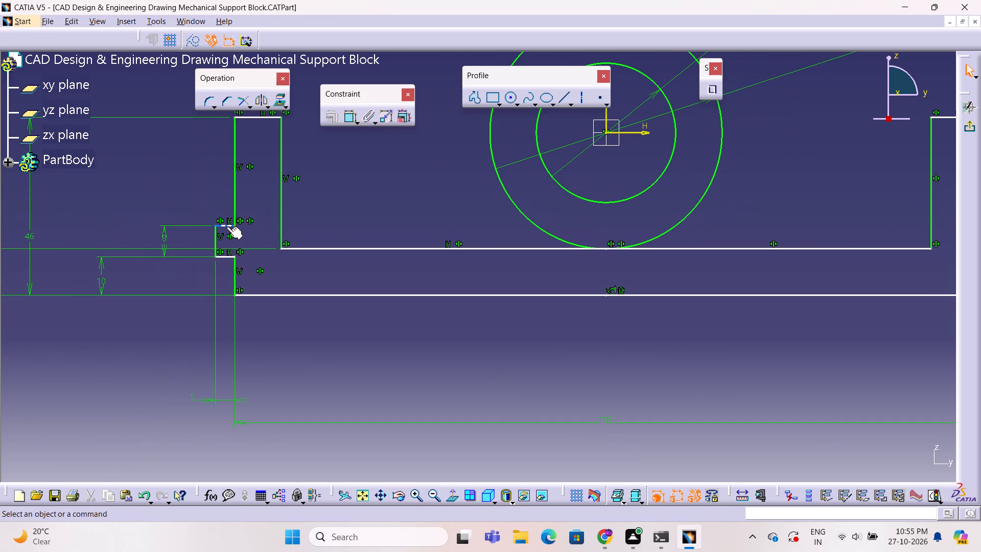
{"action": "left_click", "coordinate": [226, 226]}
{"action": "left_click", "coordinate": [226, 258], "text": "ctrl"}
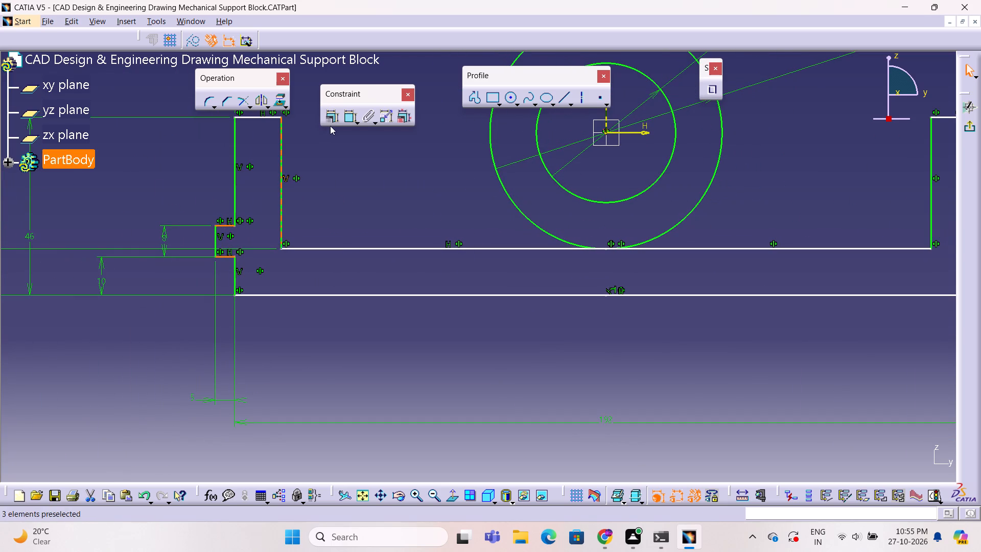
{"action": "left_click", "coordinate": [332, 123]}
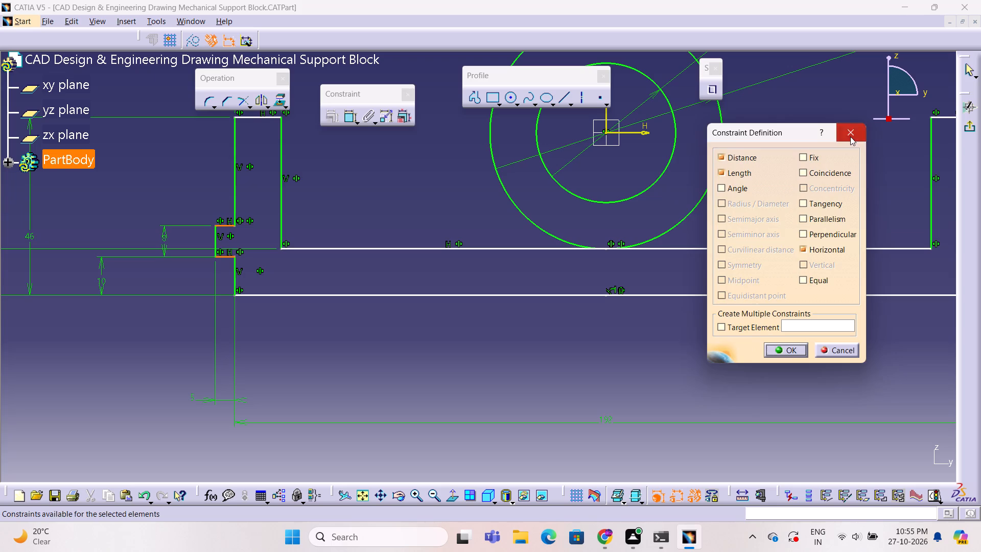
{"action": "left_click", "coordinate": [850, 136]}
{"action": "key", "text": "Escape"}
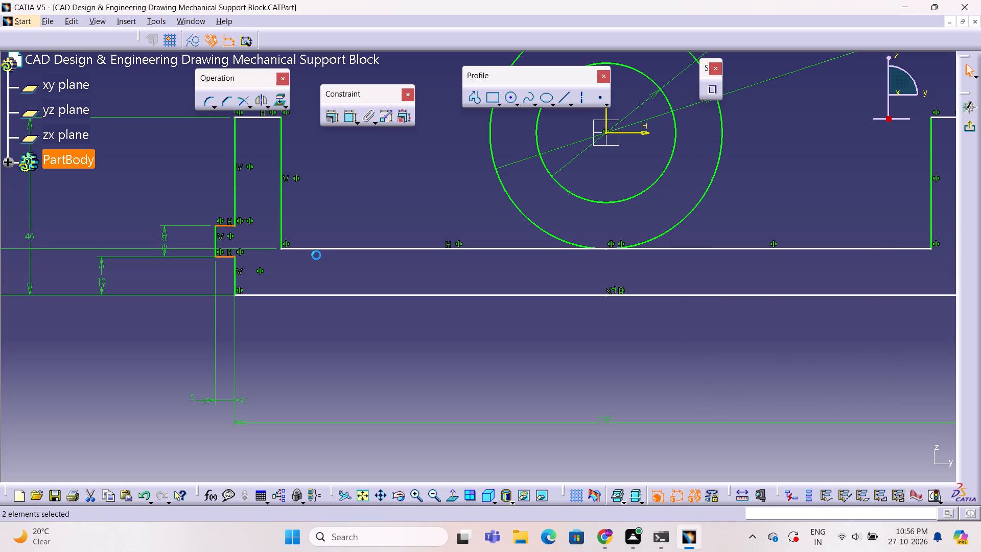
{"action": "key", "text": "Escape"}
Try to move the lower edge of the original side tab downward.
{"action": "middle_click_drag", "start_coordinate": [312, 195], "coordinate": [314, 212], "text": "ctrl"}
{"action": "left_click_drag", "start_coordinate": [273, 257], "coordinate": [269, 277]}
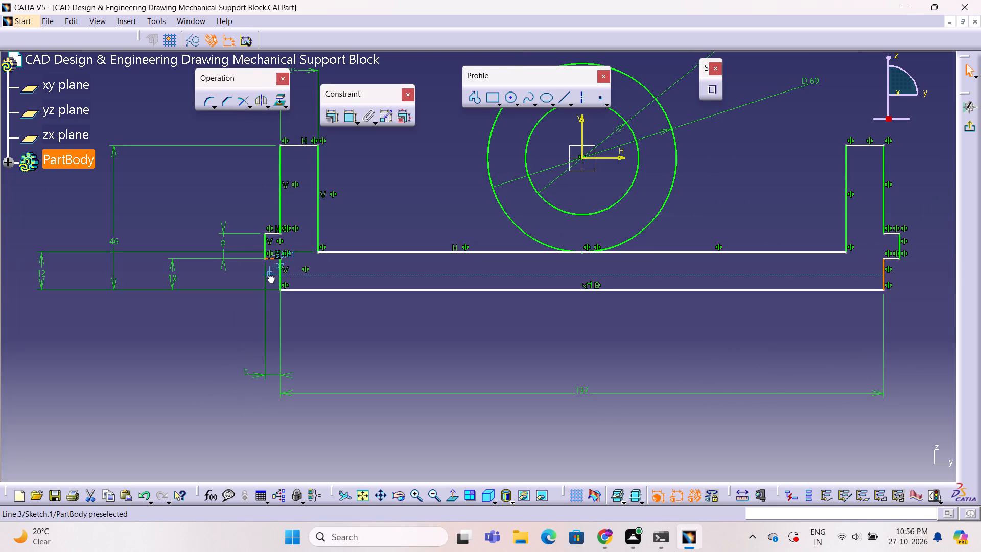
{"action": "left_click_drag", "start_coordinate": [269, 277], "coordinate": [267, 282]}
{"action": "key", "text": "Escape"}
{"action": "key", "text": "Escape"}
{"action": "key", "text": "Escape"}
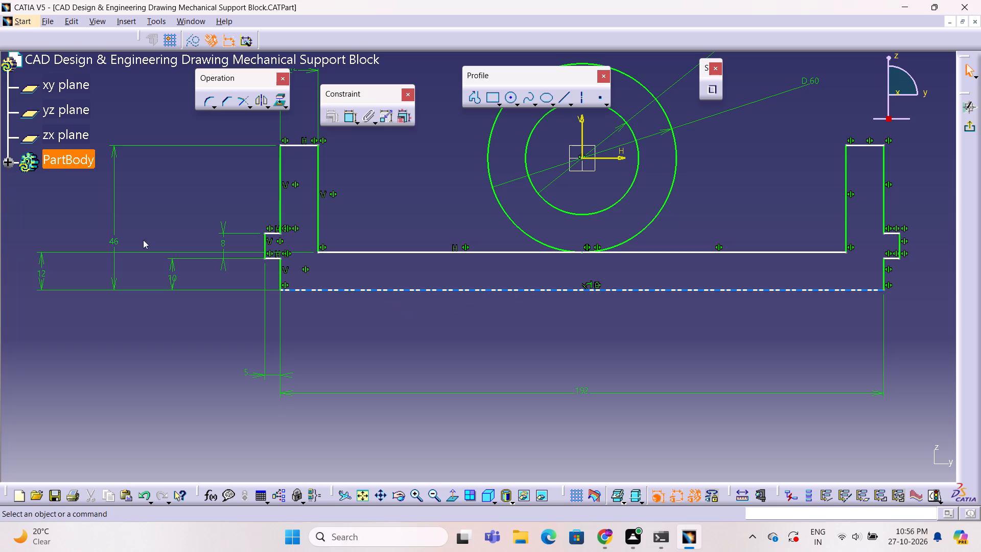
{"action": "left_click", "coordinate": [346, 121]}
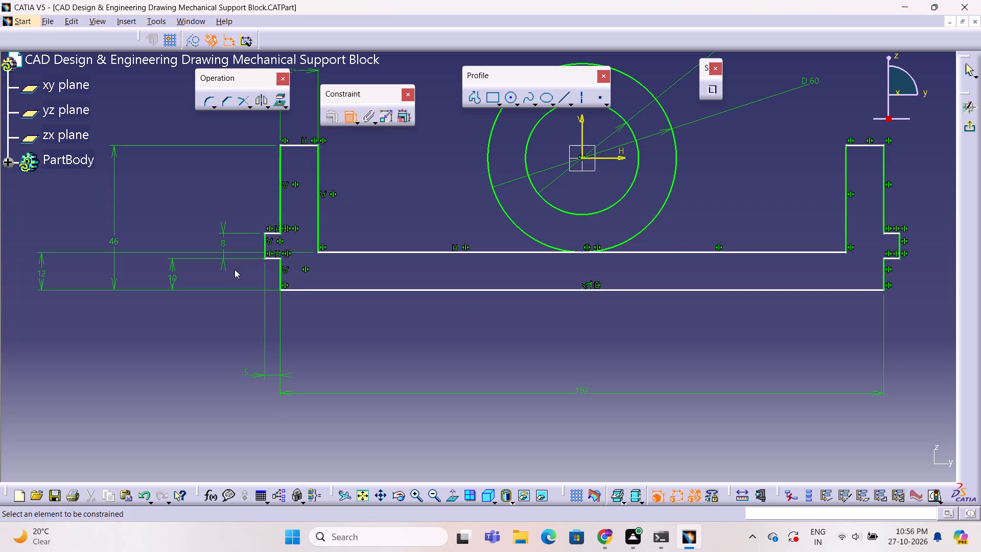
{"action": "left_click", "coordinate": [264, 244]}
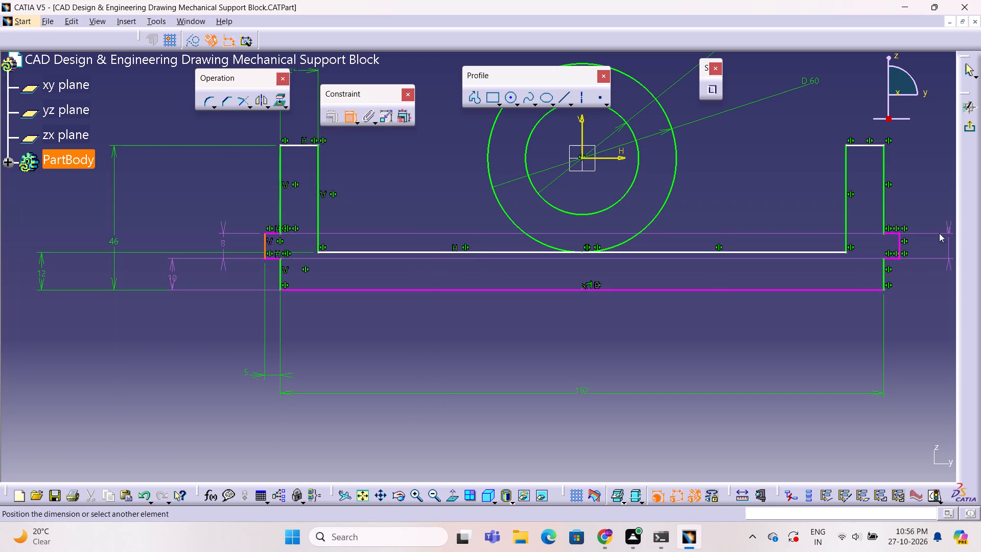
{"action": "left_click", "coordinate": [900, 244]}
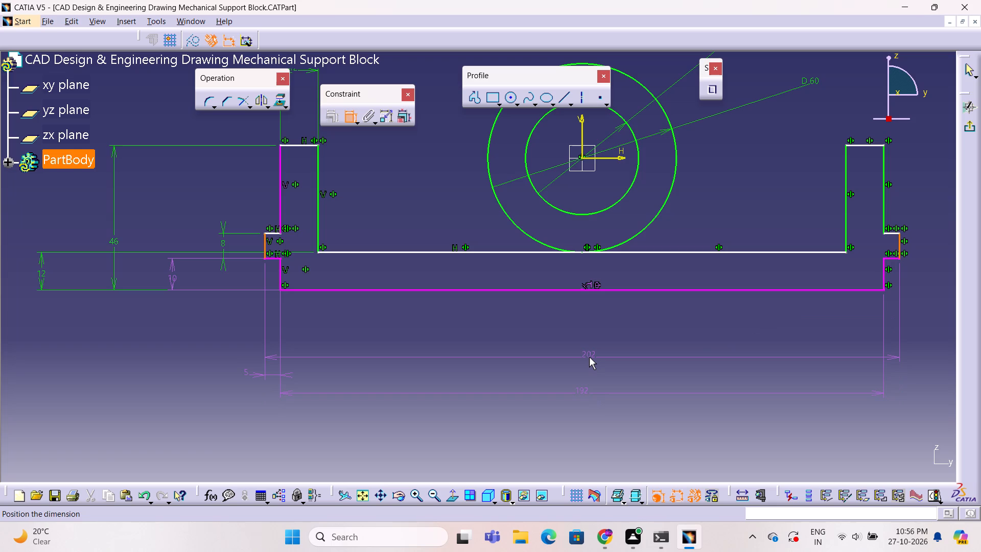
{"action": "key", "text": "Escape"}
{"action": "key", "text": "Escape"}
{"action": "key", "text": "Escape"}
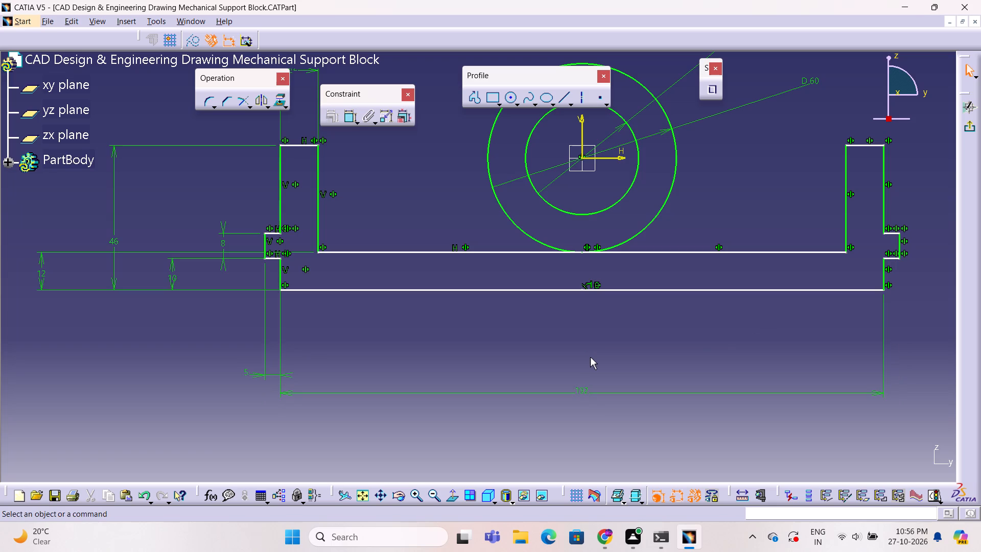
Try to move the lower edge of the original side tab to test whether it is constrained.
{"action": "middle_click_drag", "start_coordinate": [732, 179], "coordinate": [730, 203], "text": "ctrl"}
{"action": "middle_click", "coordinate": [727, 203]}
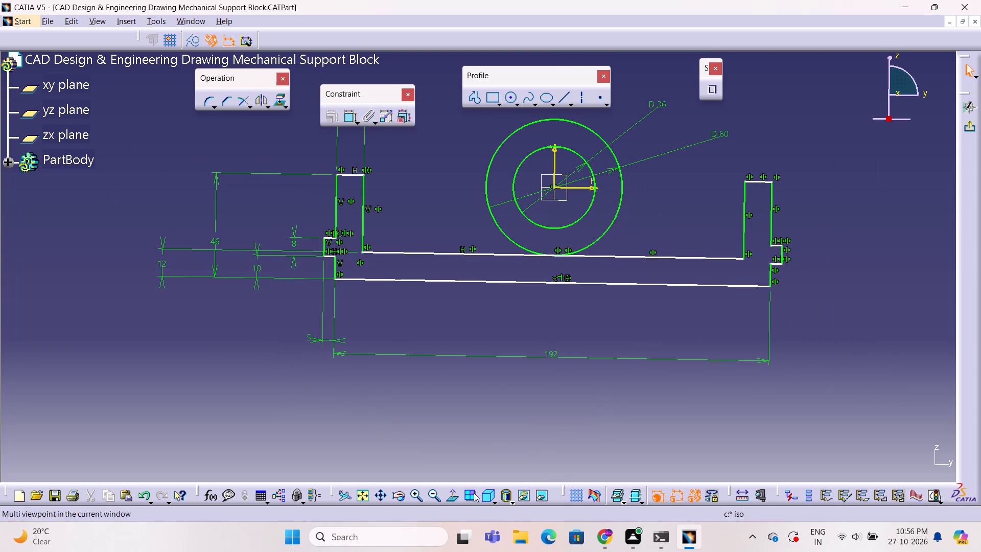
{"action": "left_click", "coordinate": [452, 493]}
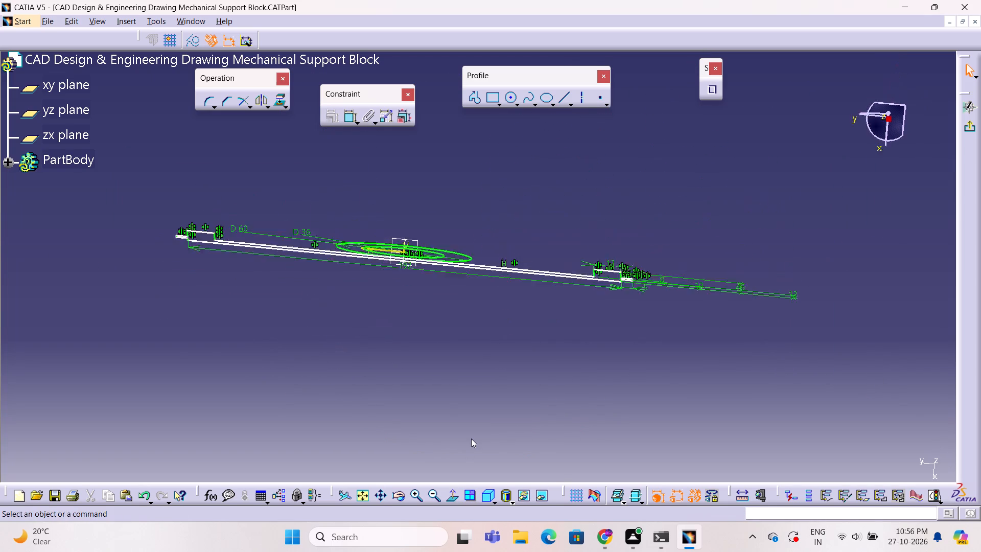
{"action": "left_click", "coordinate": [449, 496]}
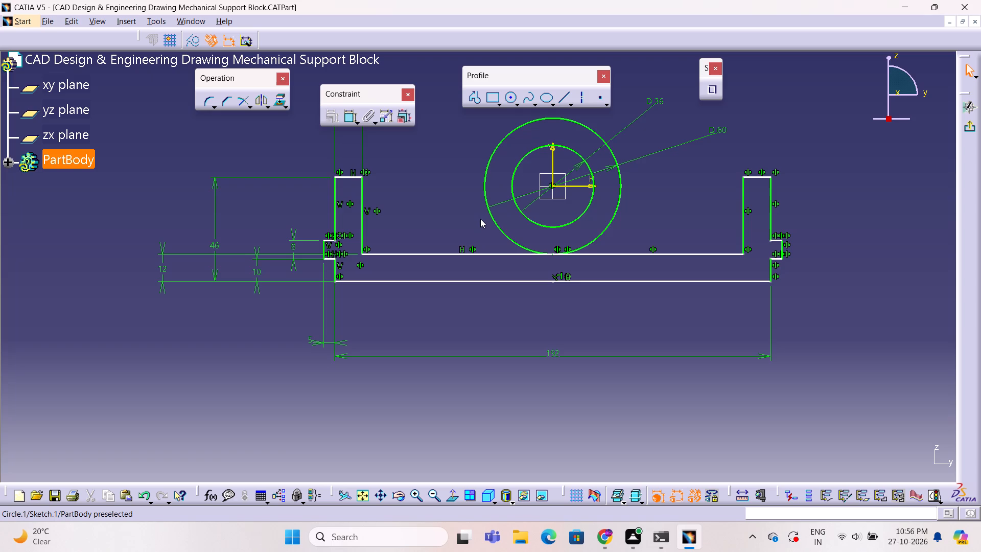
{"action": "middle_click_drag", "start_coordinate": [480, 220], "coordinate": [483, 198], "text": "ctrl"}
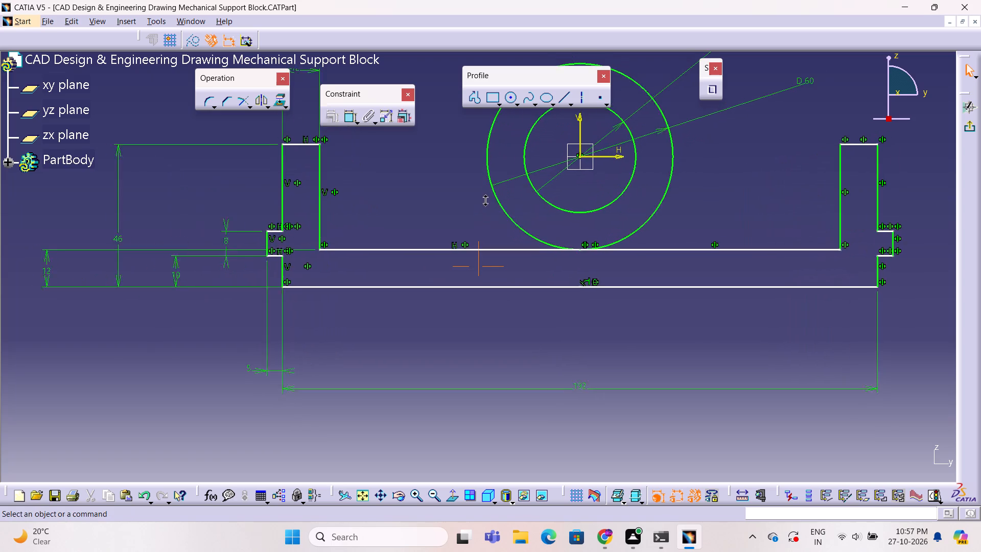
{"action": "middle_click_drag", "start_coordinate": [483, 198], "coordinate": [476, 224], "text": "ctrl"}
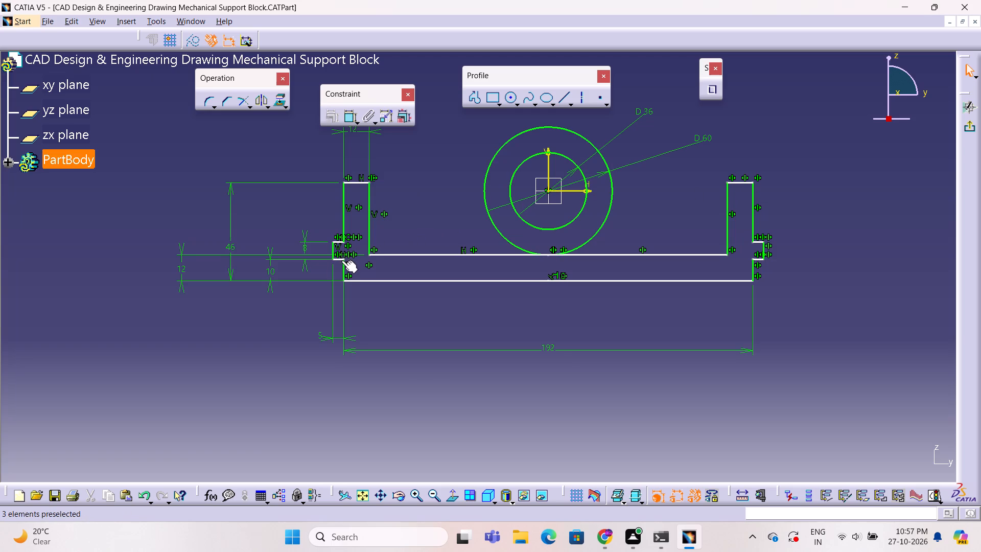
{"action": "left_click_drag", "start_coordinate": [338, 260], "coordinate": [415, 272]}
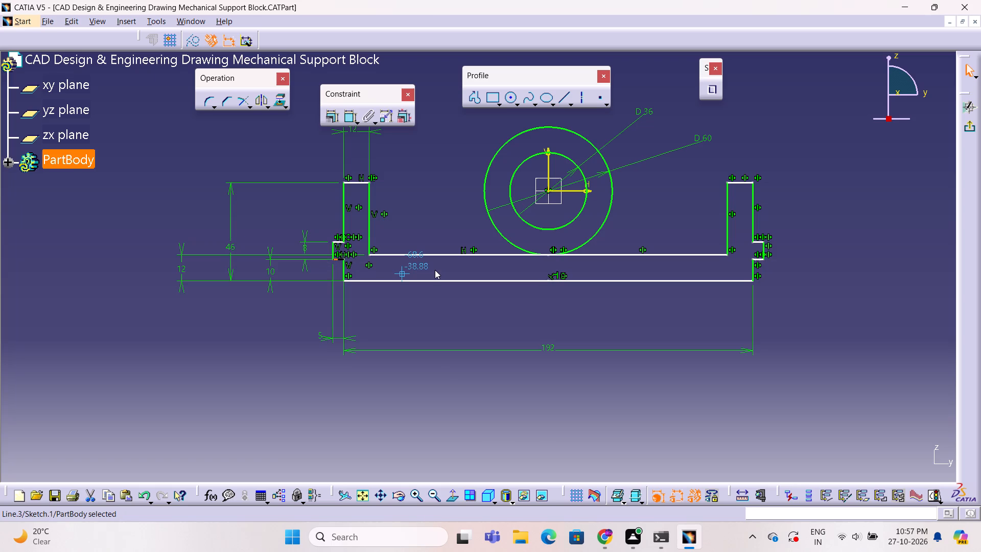
{"action": "key", "text": "Escape"}
{"action": "key", "text": "Escape"}
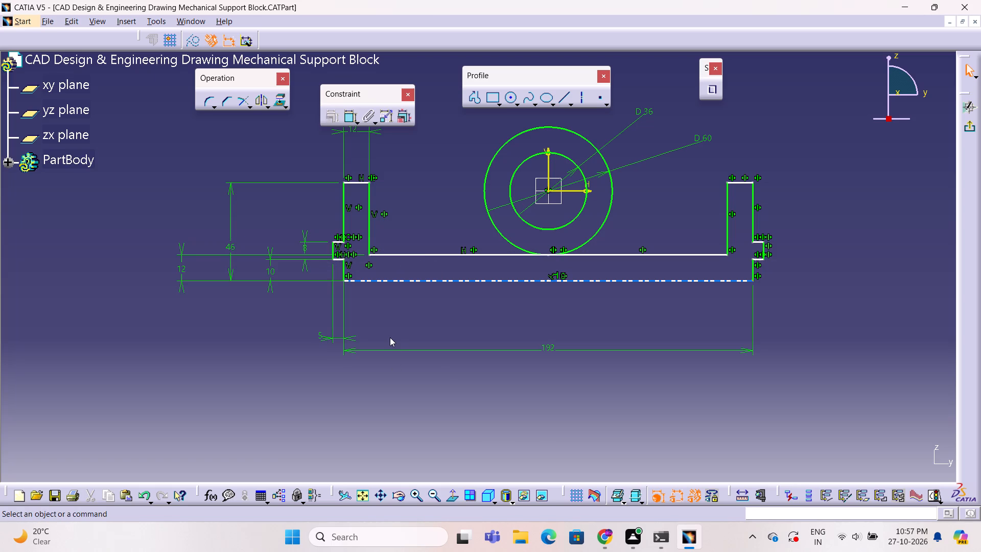
Try to move the inner corner point of the original side tab's lower edge to test its constraints.
{"action": "middle_click_drag", "start_coordinate": [372, 274], "coordinate": [378, 210], "text": "ctrl"}
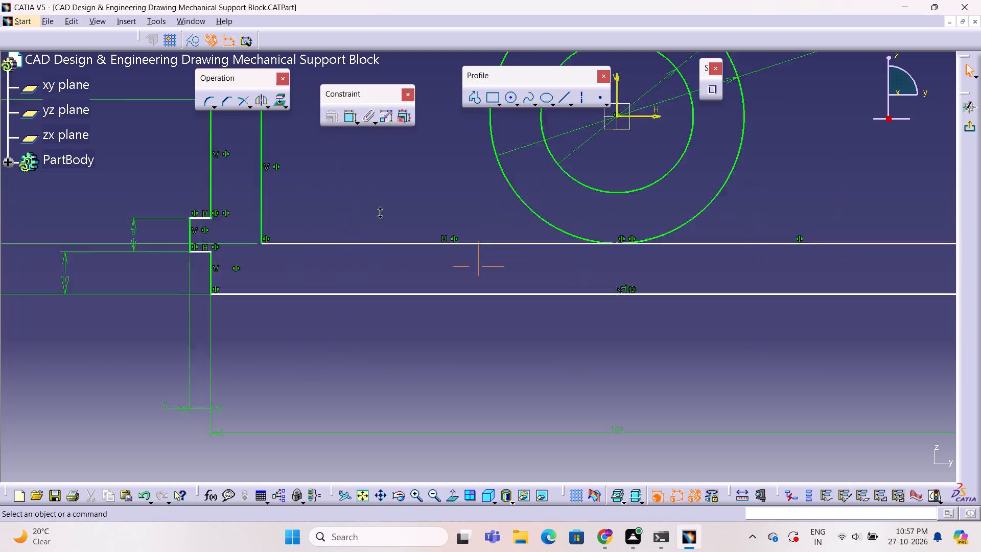
{"action": "middle_click_drag", "start_coordinate": [378, 210], "coordinate": [382, 179], "text": "ctrl"}
{"action": "middle_click_drag", "start_coordinate": [267, 278], "coordinate": [621, 281]}
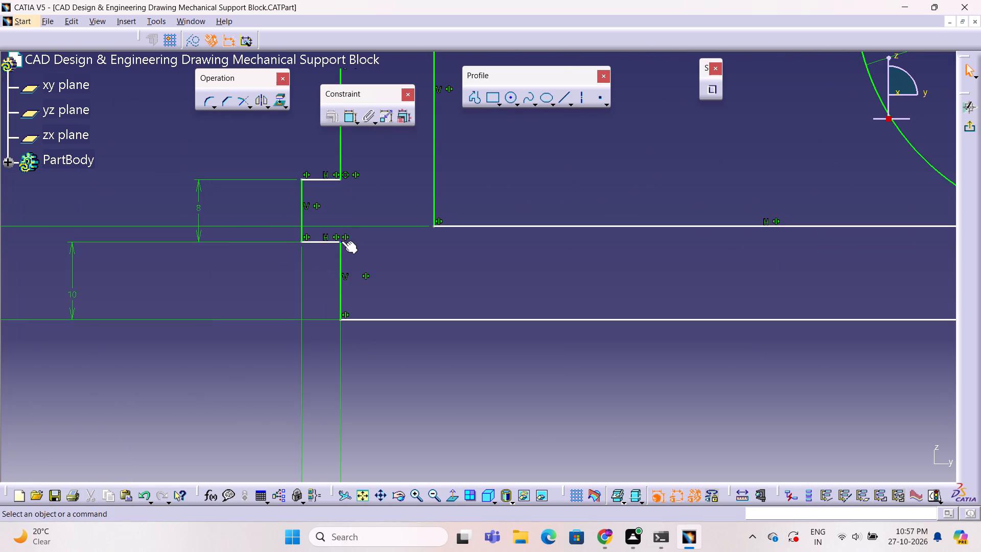
{"action": "left_click_drag", "start_coordinate": [341, 241], "coordinate": [352, 262]}
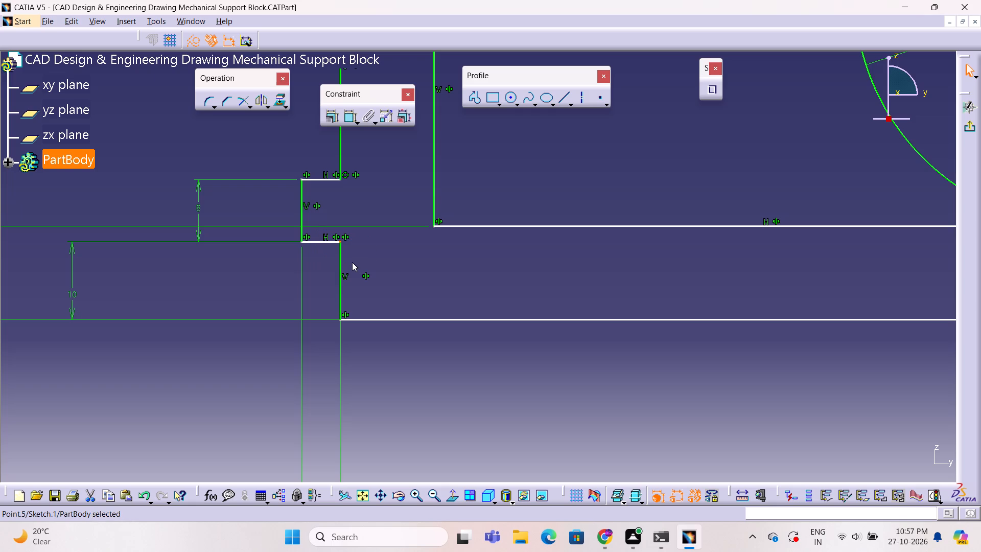
{"action": "key", "text": "Escape"}
{"action": "key", "text": "Escape"}
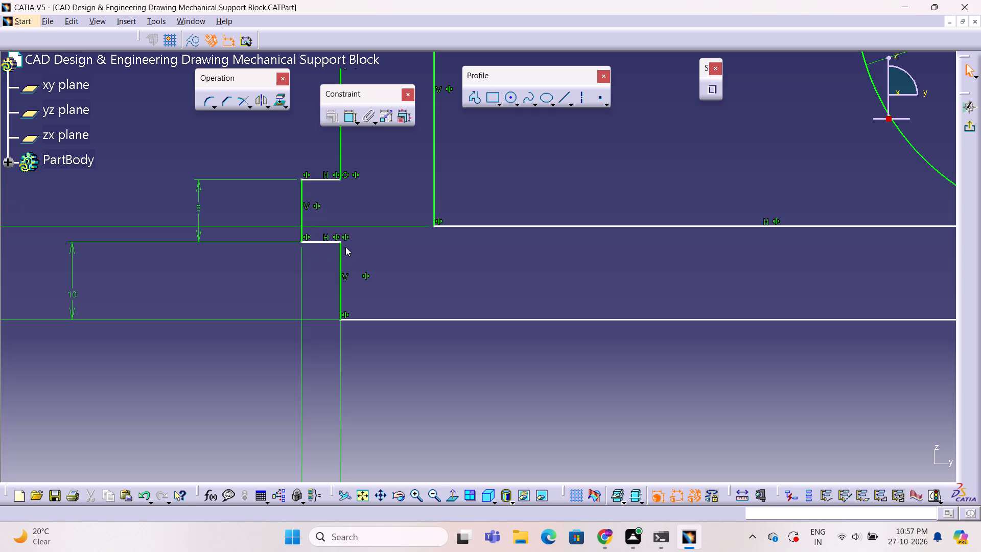
{"action": "left_click", "coordinate": [341, 242]}
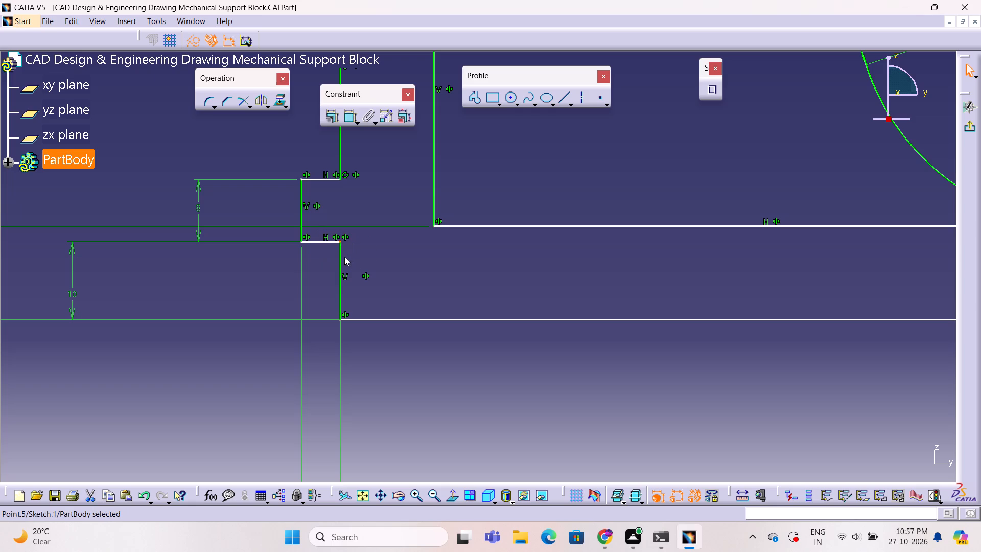
{"action": "left_click_drag", "start_coordinate": [639, 353], "coordinate": [650, 361]}
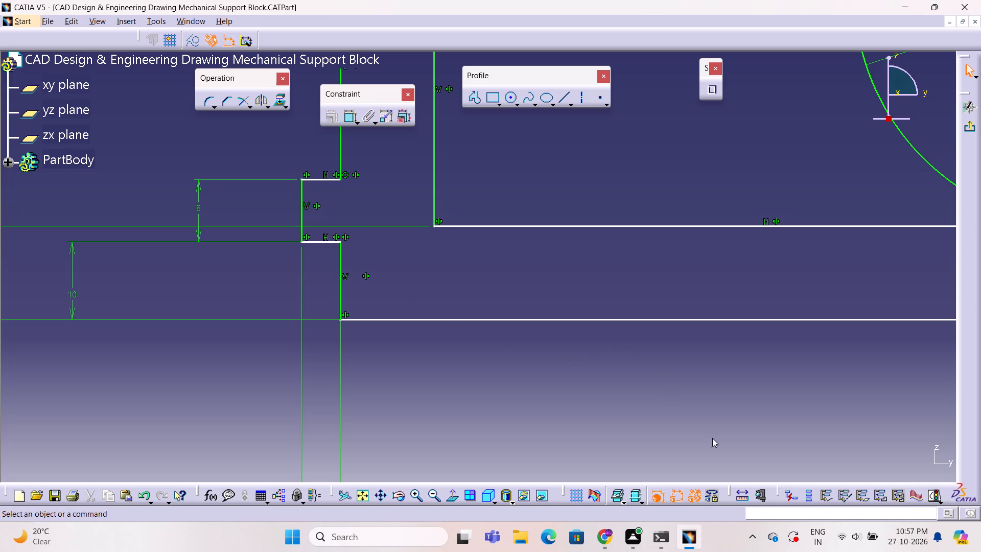
Check the sketch's solving status and open the detailed Sketch Analysis diagnostic.
{"action": "left_click", "coordinate": [932, 495]}
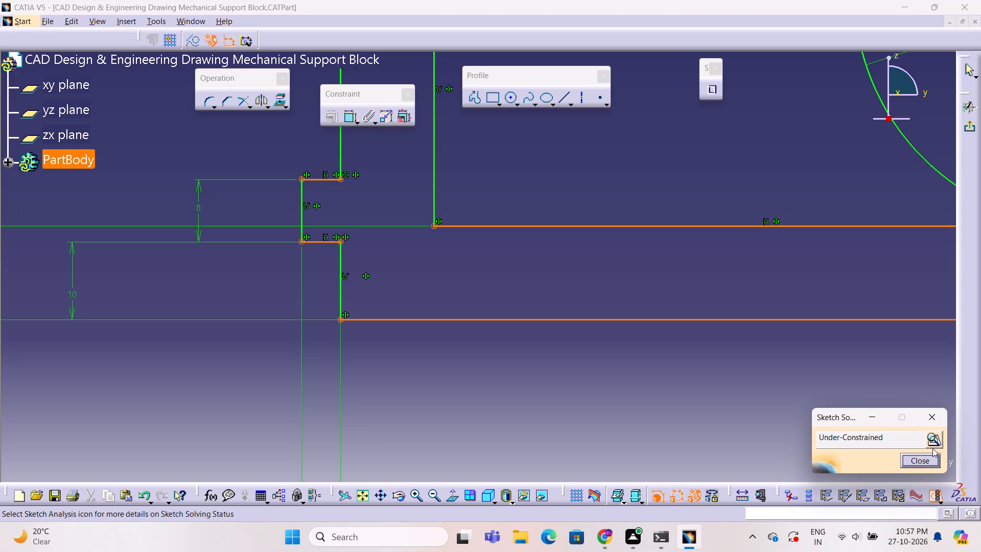
{"action": "left_click", "coordinate": [935, 443]}
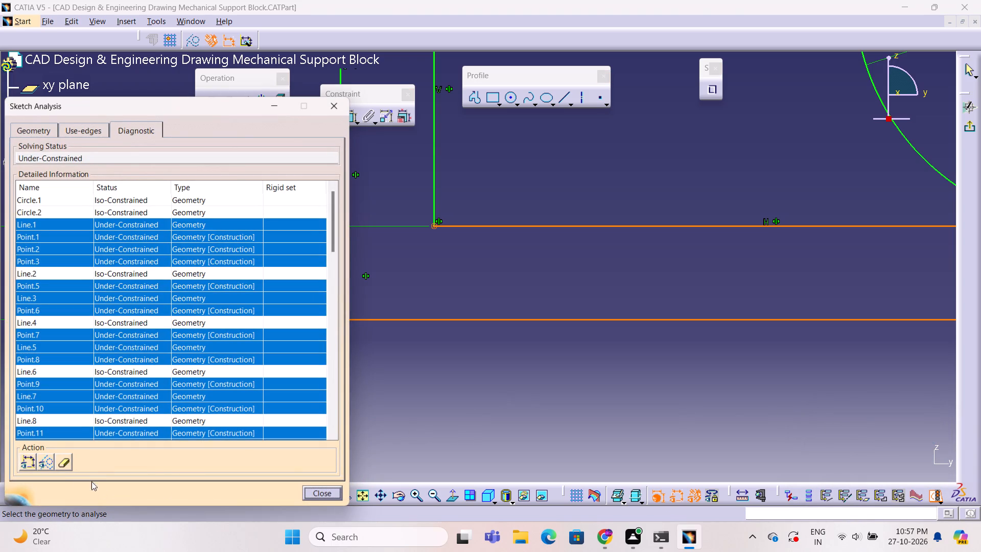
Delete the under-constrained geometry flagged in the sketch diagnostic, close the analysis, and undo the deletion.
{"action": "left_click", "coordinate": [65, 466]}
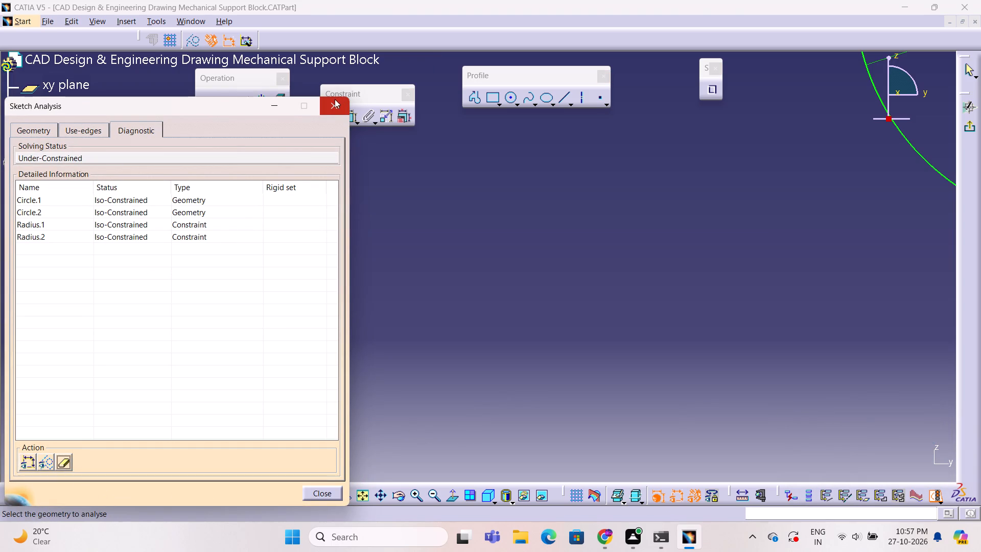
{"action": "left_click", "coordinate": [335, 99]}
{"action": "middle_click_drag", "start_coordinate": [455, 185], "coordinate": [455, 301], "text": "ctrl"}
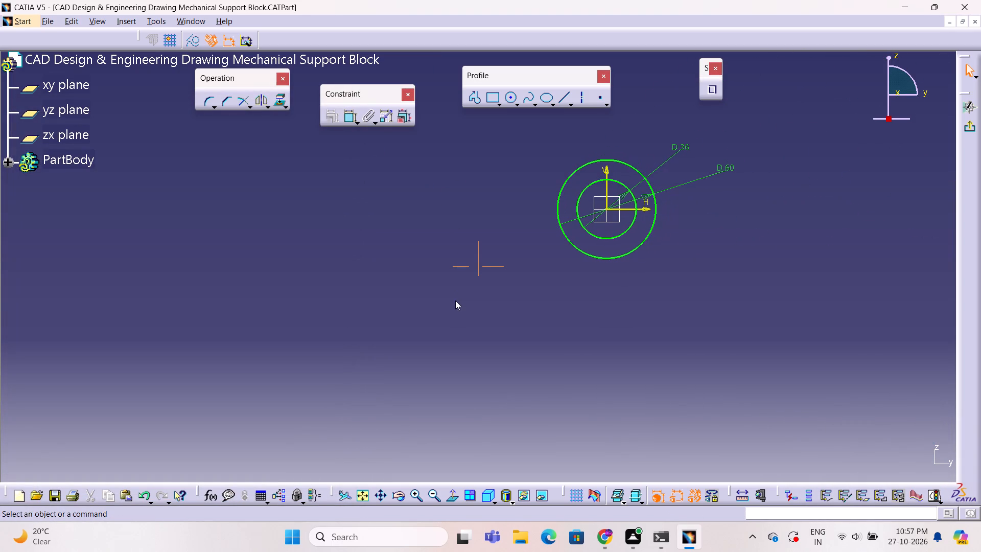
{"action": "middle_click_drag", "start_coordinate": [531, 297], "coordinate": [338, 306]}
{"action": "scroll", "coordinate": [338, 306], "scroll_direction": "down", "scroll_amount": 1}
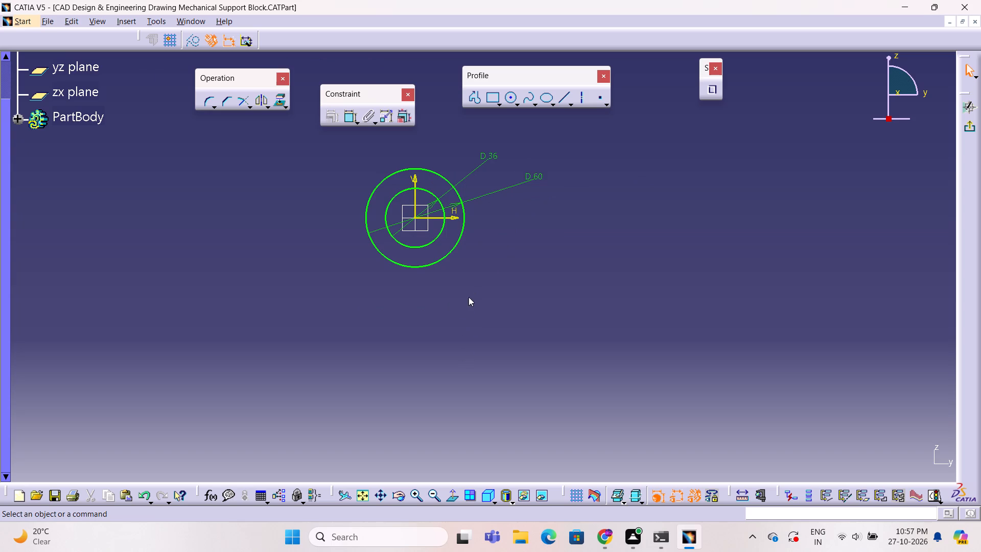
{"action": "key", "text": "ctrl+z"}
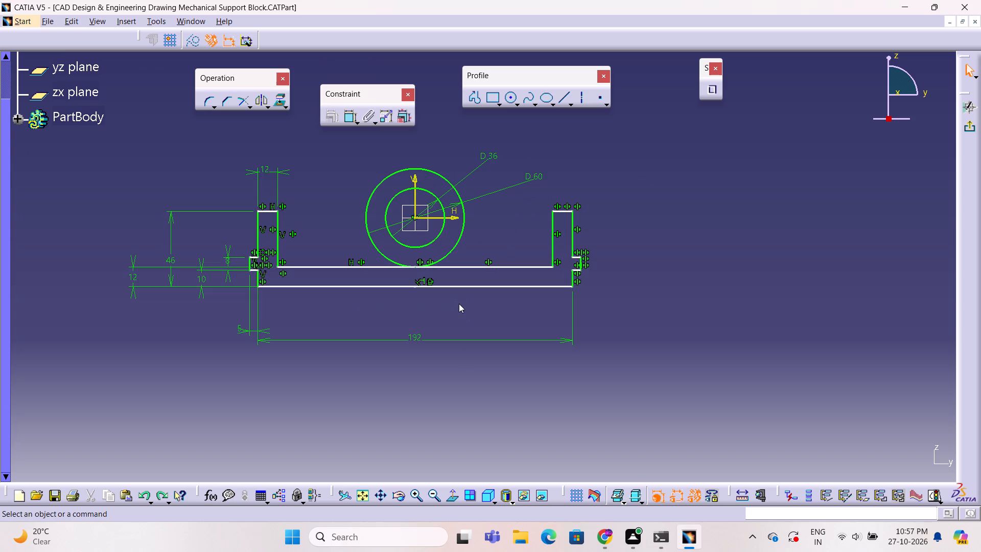
Draw a vertical line from the circles' centre down to the inner horizontal line and convert it to a construction element.
{"action": "left_click", "coordinate": [470, 99]}
{"action": "left_click", "coordinate": [415, 217]}
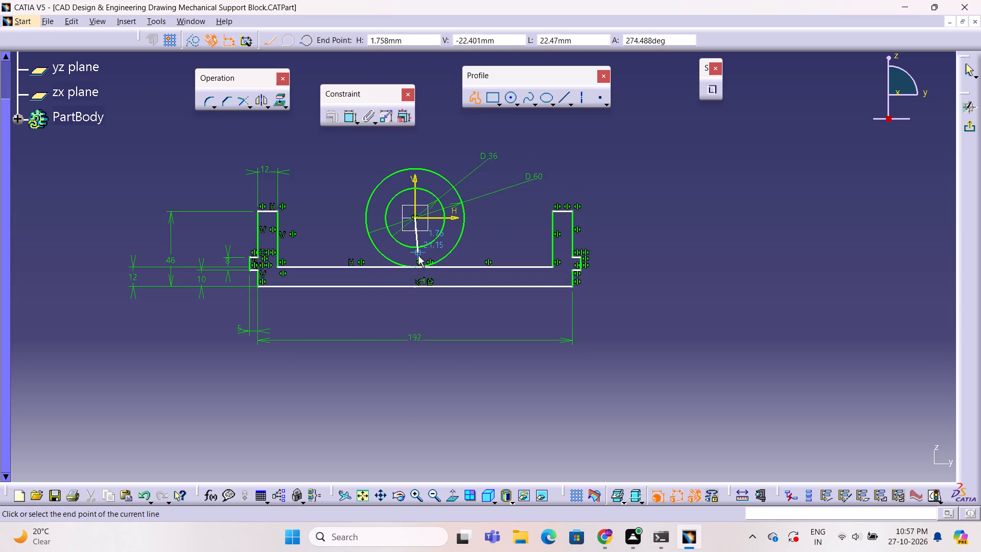
{"action": "left_click", "coordinate": [414, 267]}
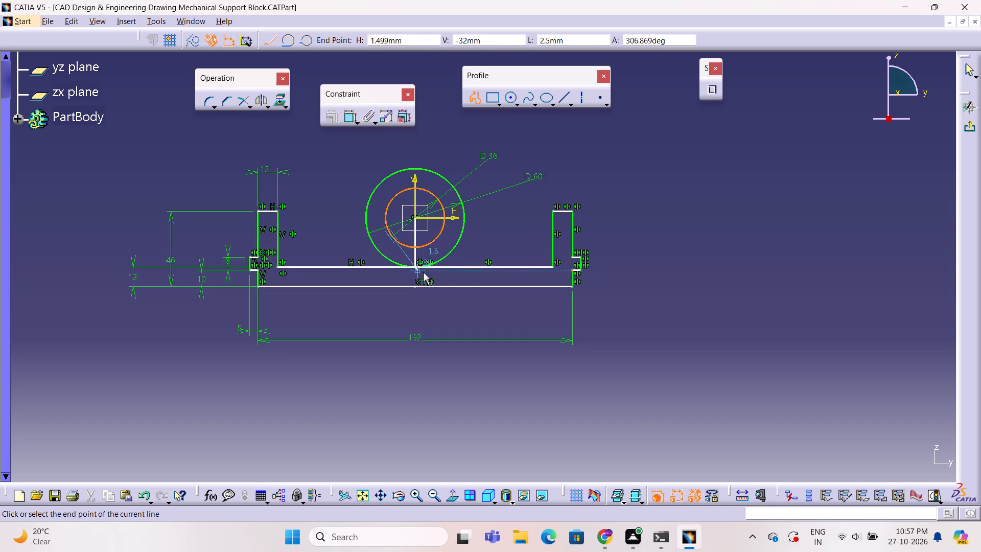
{"action": "key", "text": "Escape"}
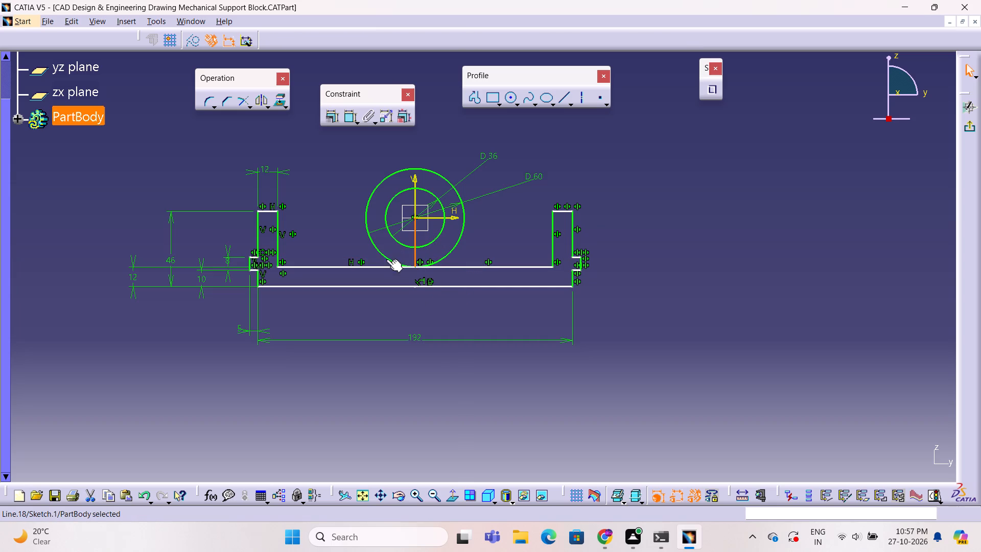
{"action": "left_click", "coordinate": [414, 255]}
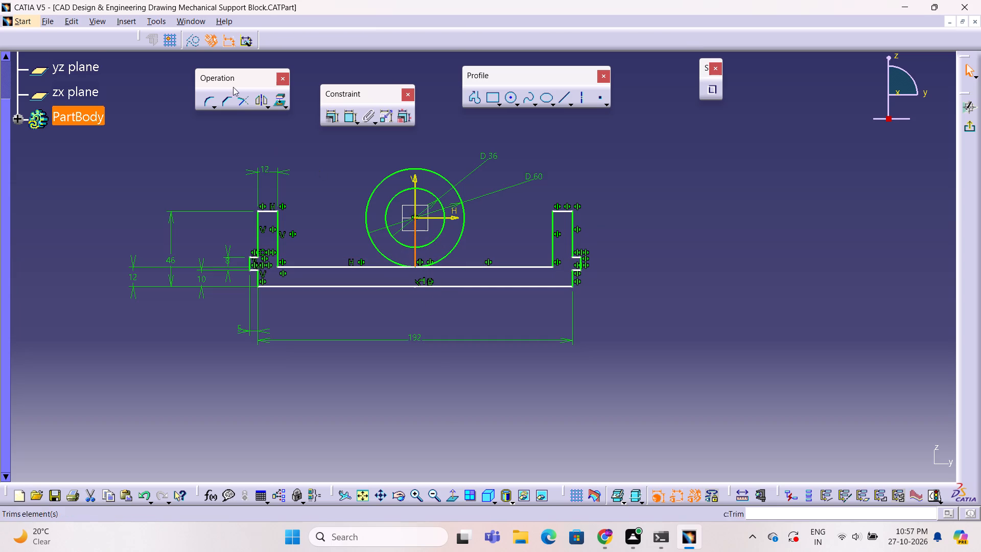
{"action": "left_click", "coordinate": [197, 41]}
{"action": "left_click", "coordinate": [700, 319]}
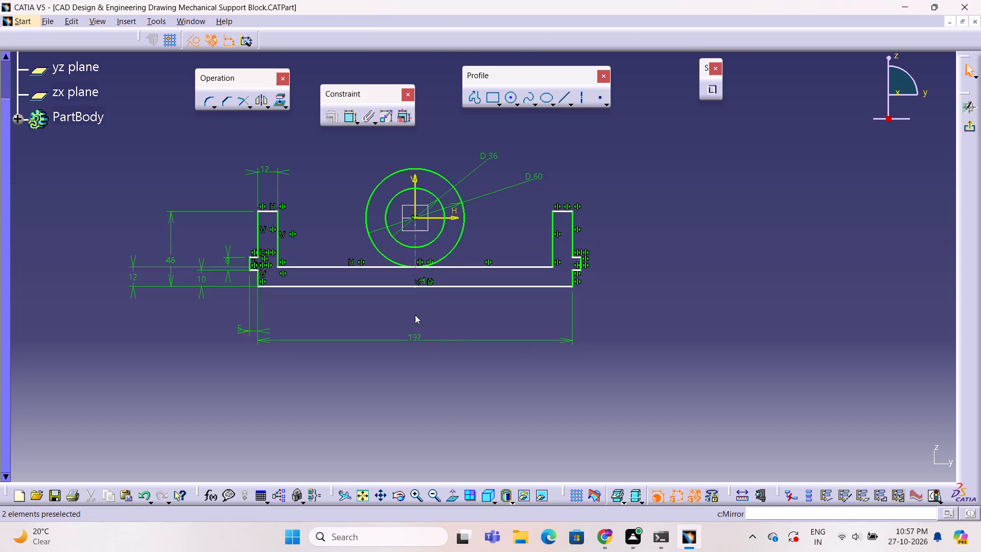
Check the available constraints between the central end point and the mirrored half of the inner horizontal line.
{"action": "middle_click_drag", "start_coordinate": [420, 308], "coordinate": [434, 228], "text": "ctrl"}
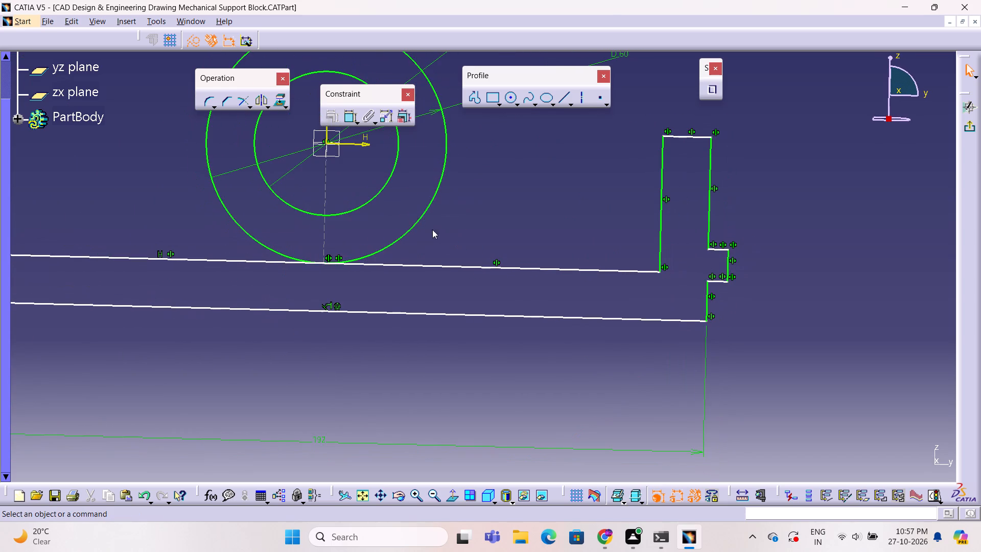
{"action": "left_click_drag", "start_coordinate": [324, 251], "coordinate": [325, 242]}
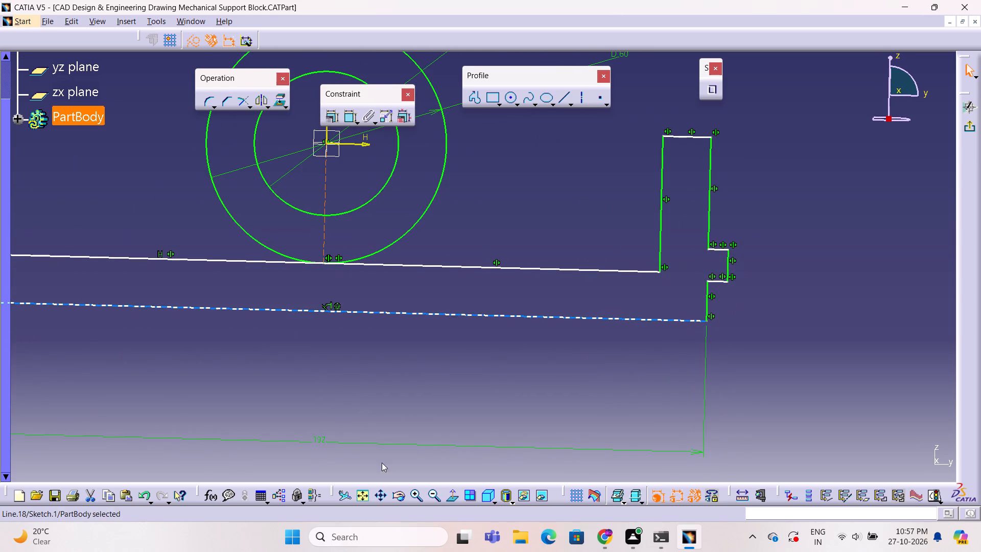
{"action": "left_click", "coordinate": [447, 496]}
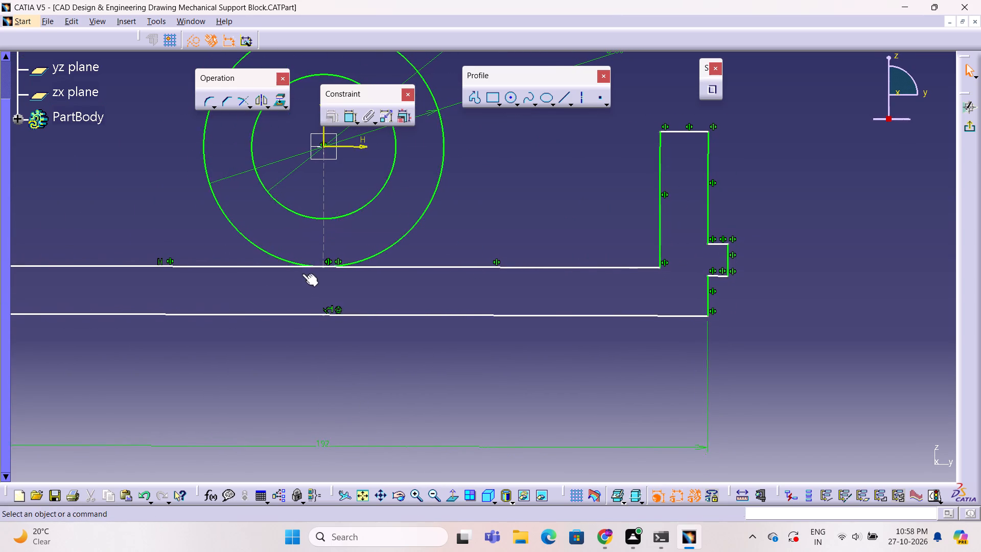
{"action": "left_click", "coordinate": [322, 267]}
{"action": "left_click", "coordinate": [326, 267], "text": "ctrl"}
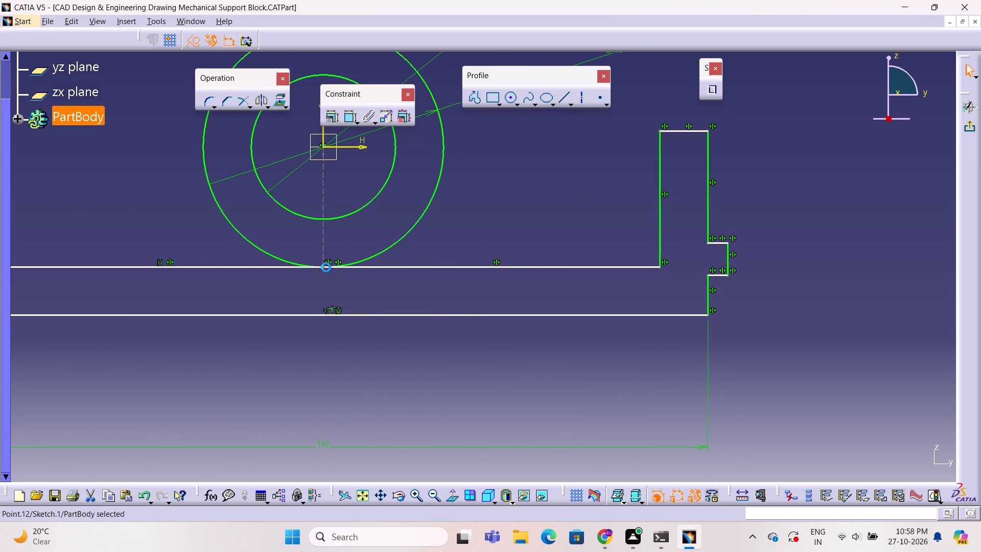
{"action": "left_click", "coordinate": [323, 266], "text": "ctrl"}
{"action": "left_click", "coordinate": [334, 267], "text": "ctrl"}
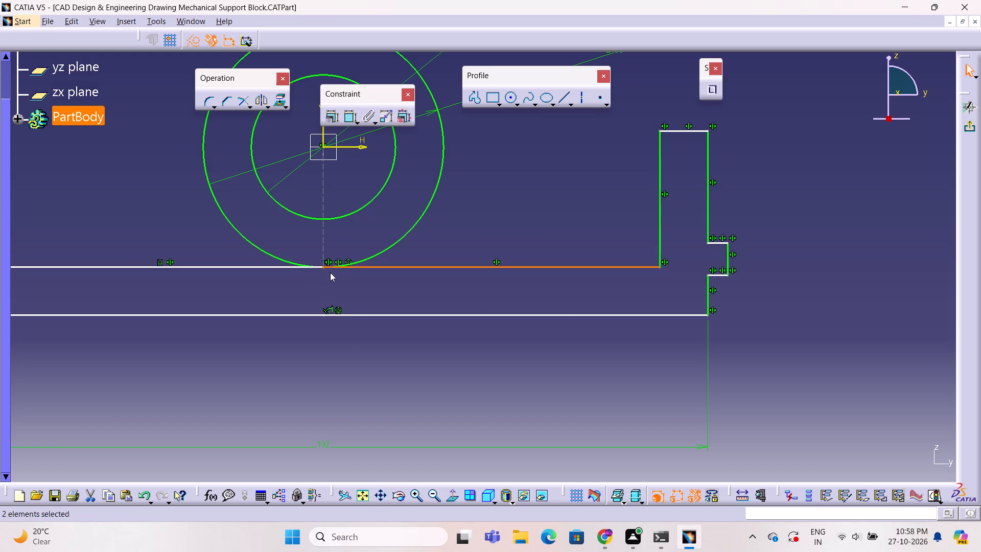
{"action": "left_click", "coordinate": [328, 120]}
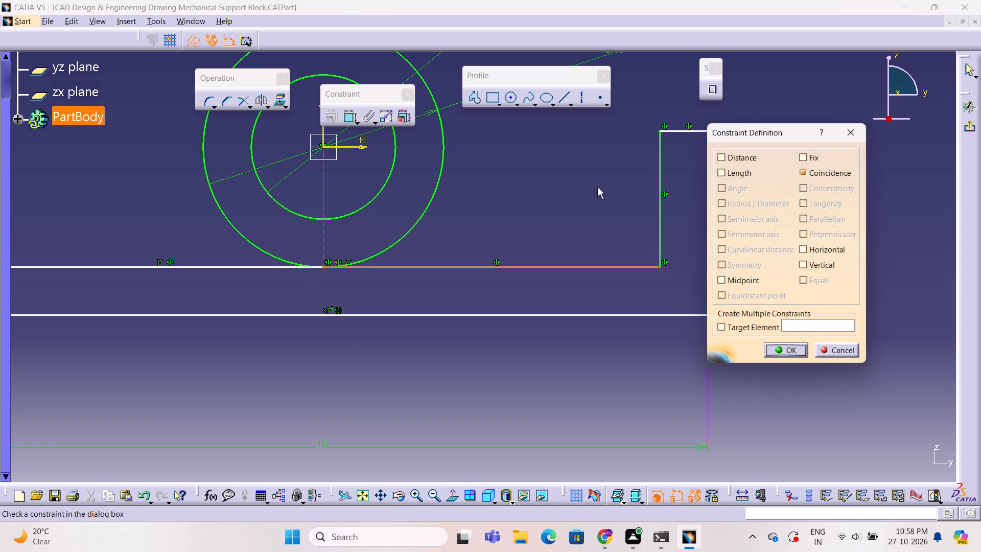
{"action": "left_click", "coordinate": [852, 137]}
{"action": "left_click", "coordinate": [503, 219]}
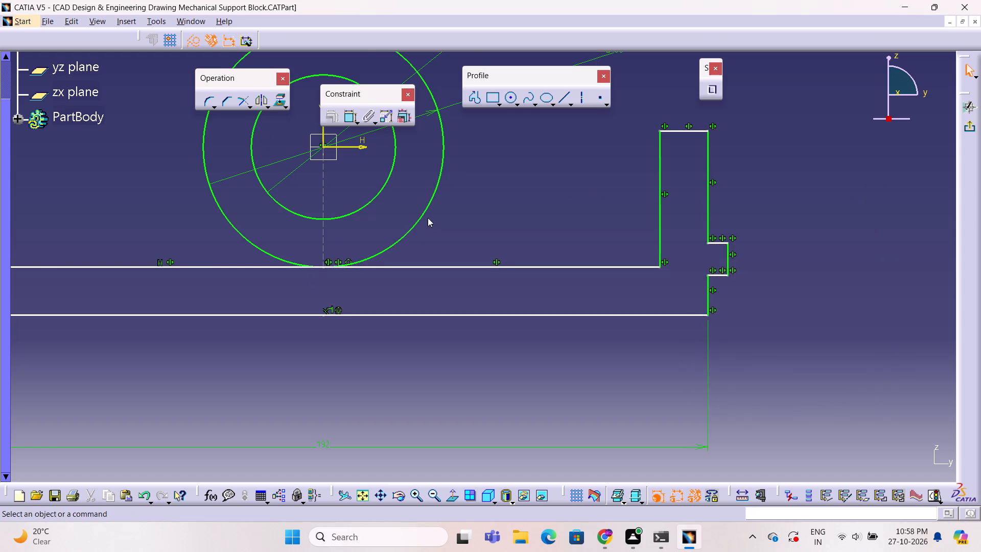
Pull apart the overlapping central end points of the inner horizontal line and constrain its two halves' end points as coincident.
{"action": "middle_click_drag", "start_coordinate": [465, 208], "coordinate": [465, 218], "text": "ctrl"}
{"action": "left_click_drag", "start_coordinate": [342, 202], "coordinate": [343, 223]}
{"action": "left_click_drag", "start_coordinate": [342, 211], "coordinate": [384, 235]}
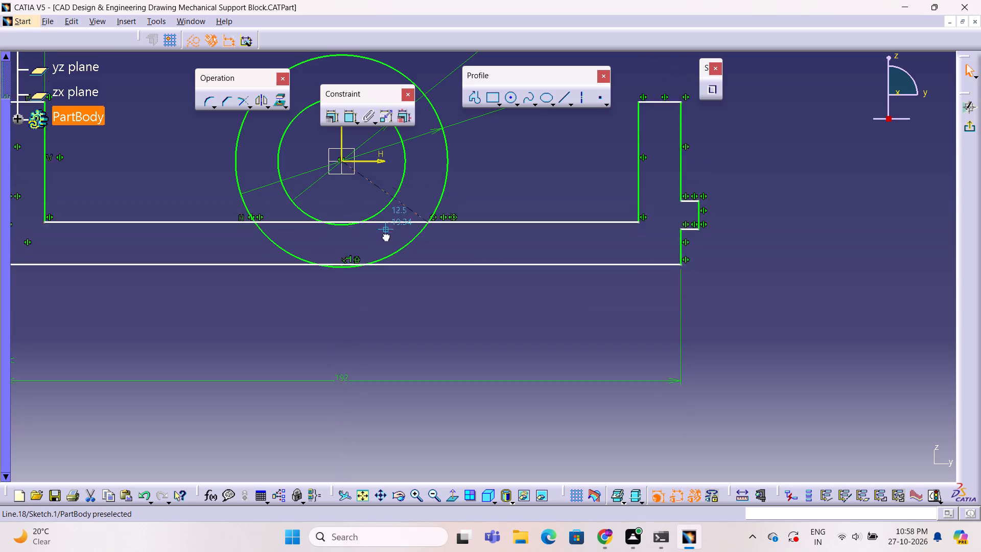
{"action": "left_click_drag", "start_coordinate": [384, 235], "coordinate": [387, 248]}
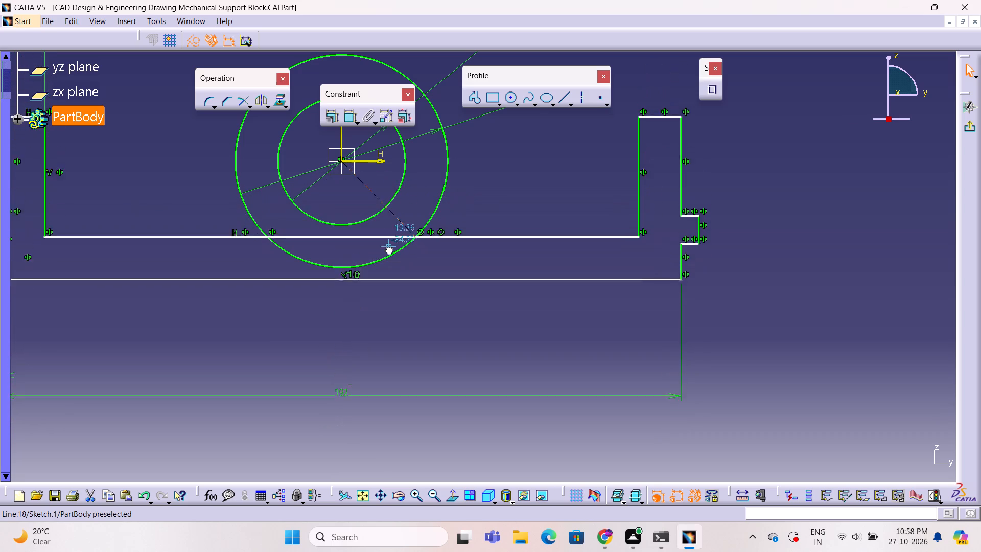
{"action": "left_click_drag", "start_coordinate": [387, 248], "coordinate": [309, 279]}
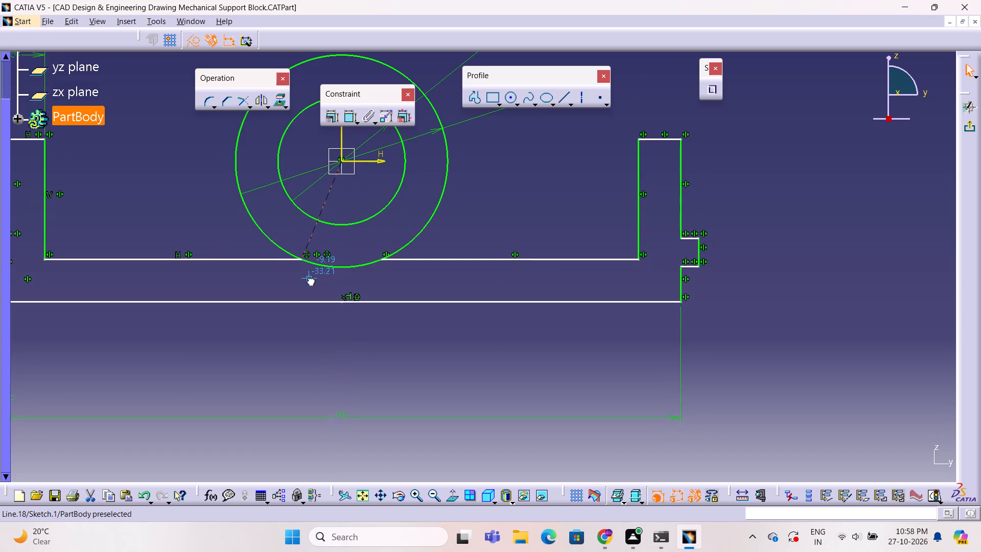
{"action": "left_click_drag", "start_coordinate": [309, 279], "coordinate": [302, 291]}
{"action": "left_click", "coordinate": [384, 258]}
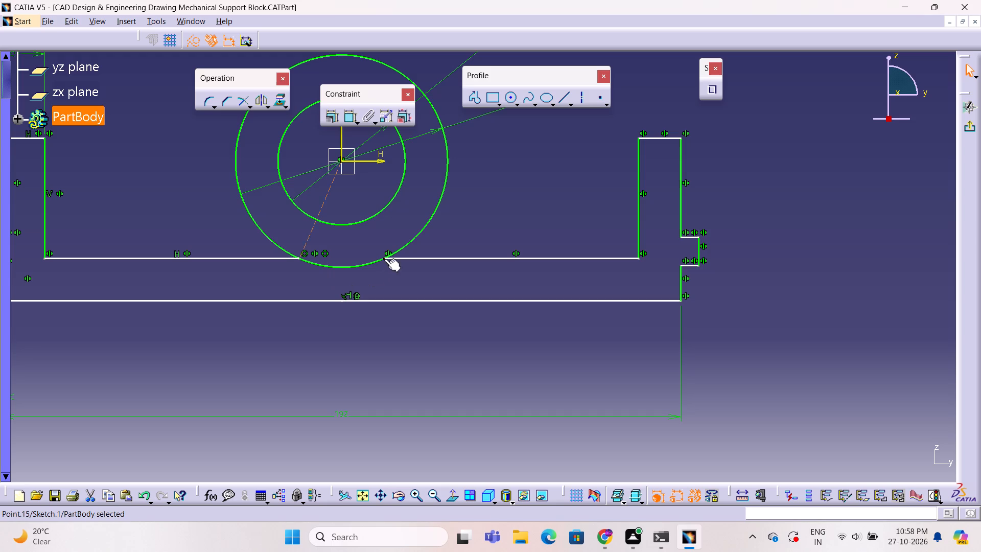
{"action": "left_click", "coordinate": [298, 258], "text": "ctrl"}
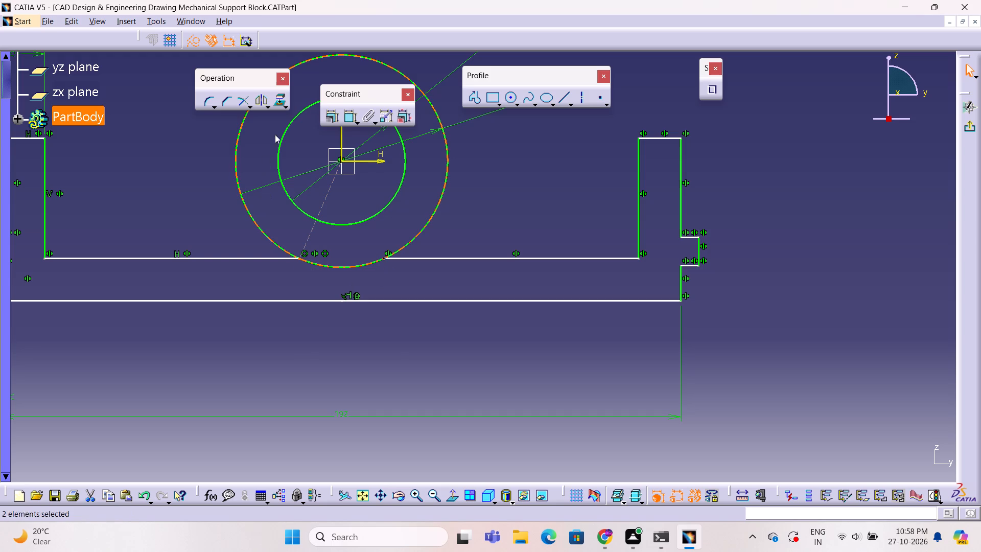
{"action": "left_click", "coordinate": [335, 119]}
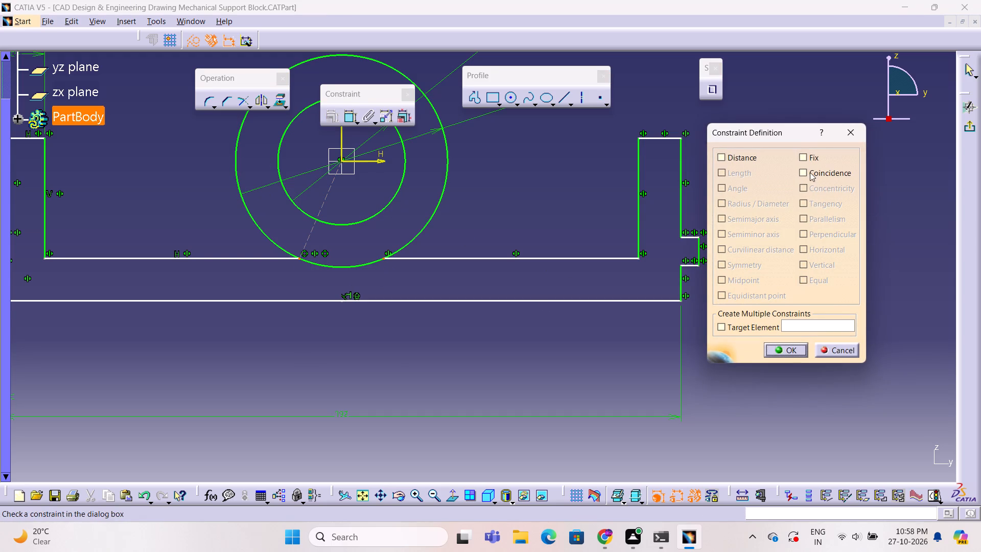
{"action": "left_click", "coordinate": [806, 172]}
{"action": "left_click", "coordinate": [794, 351]}
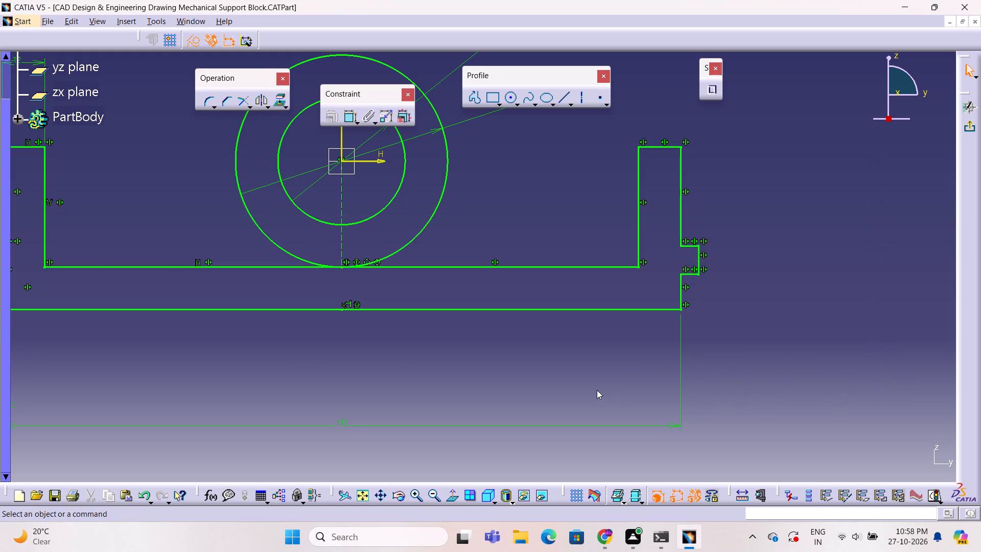
Delete the vertical construction line between the circles' centre and the inner horizontal line.
{"action": "middle_click_drag", "start_coordinate": [553, 340], "coordinate": [549, 377], "text": "ctrl"}
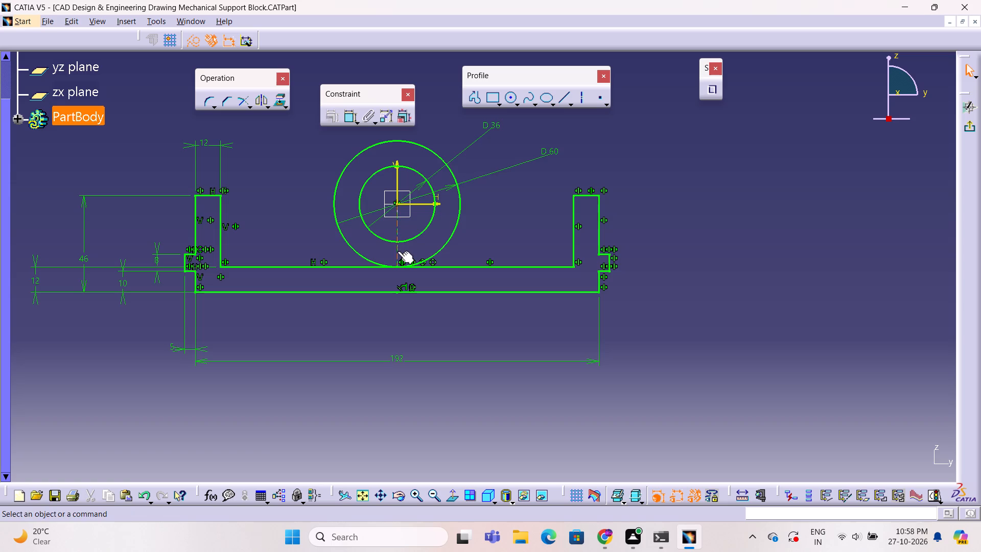
{"action": "left_click", "coordinate": [398, 251]}
{"action": "key", "text": "Delete"}
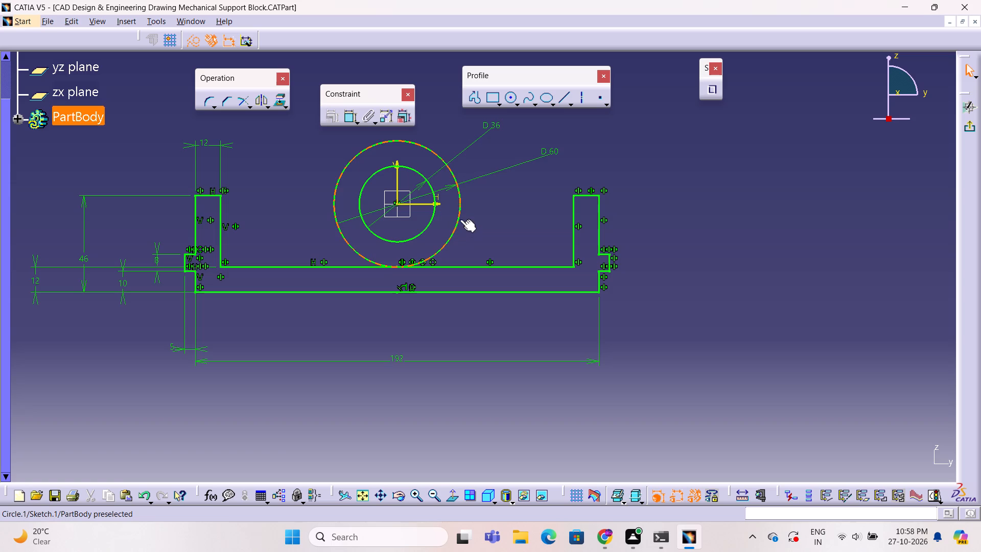
Switch new sketch geometry from construction to standard elements, cancelling the corner in progress between the 60 mm circle and inner line.
{"action": "left_click", "coordinate": [206, 104]}
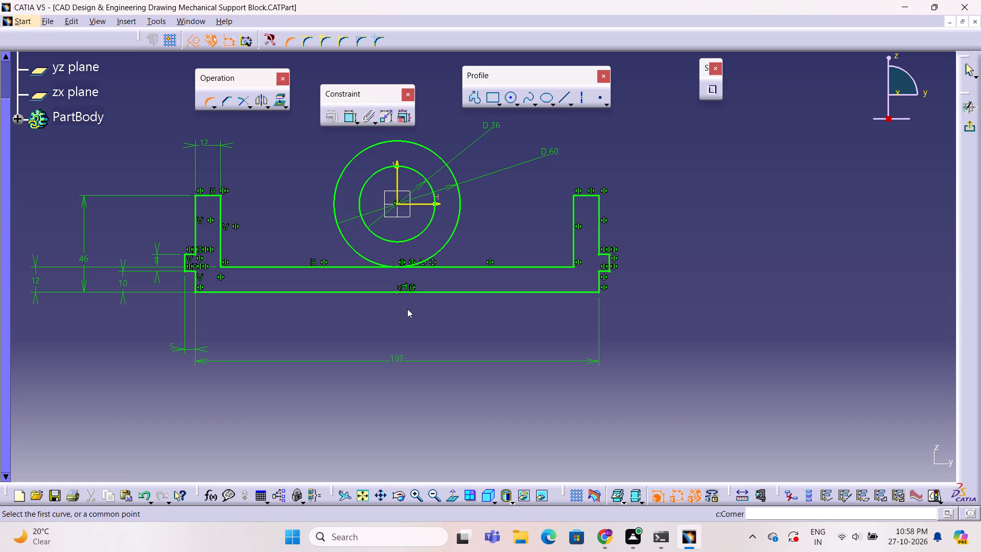
{"action": "left_click", "coordinate": [457, 224]}
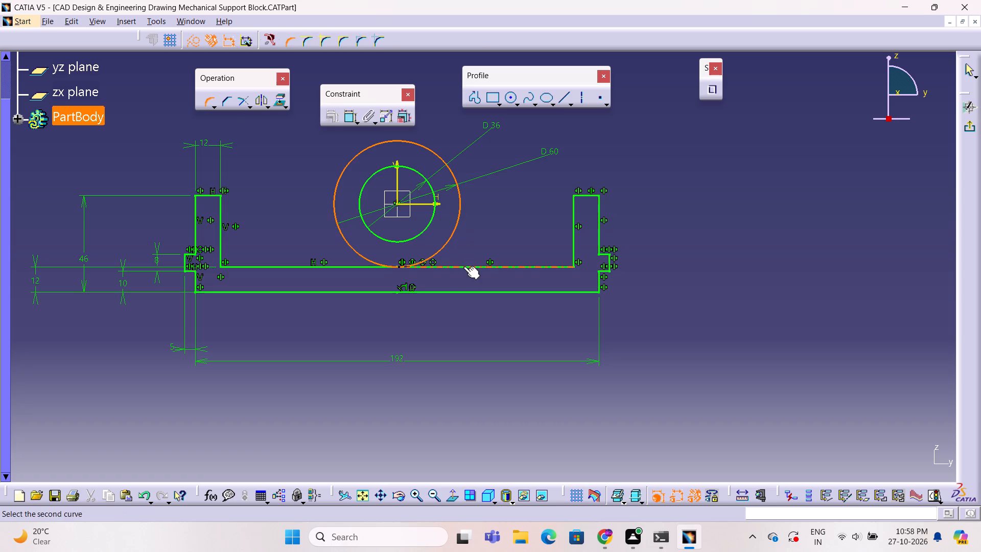
{"action": "left_click", "coordinate": [463, 266]}
{"action": "left_click", "coordinate": [270, 42]}
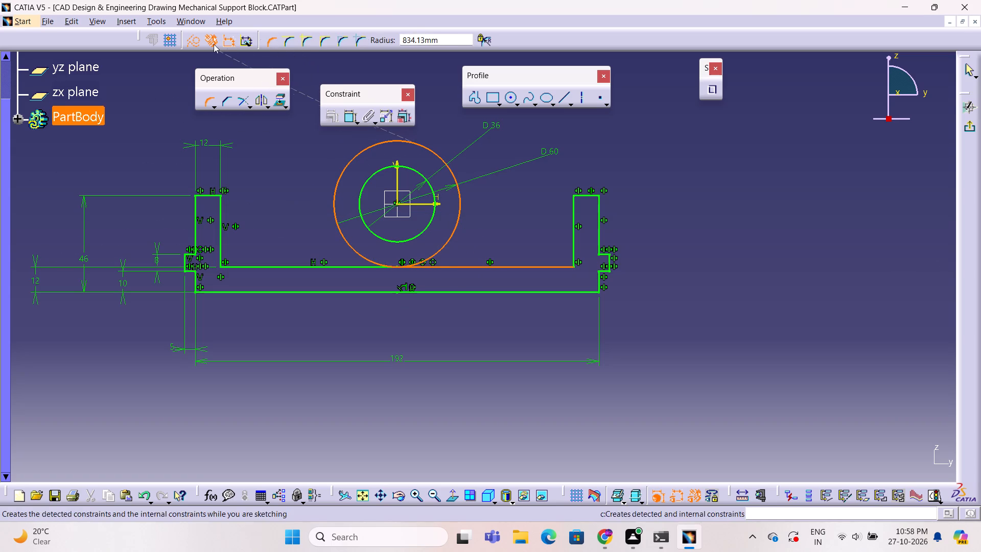
{"action": "left_click", "coordinate": [197, 41]}
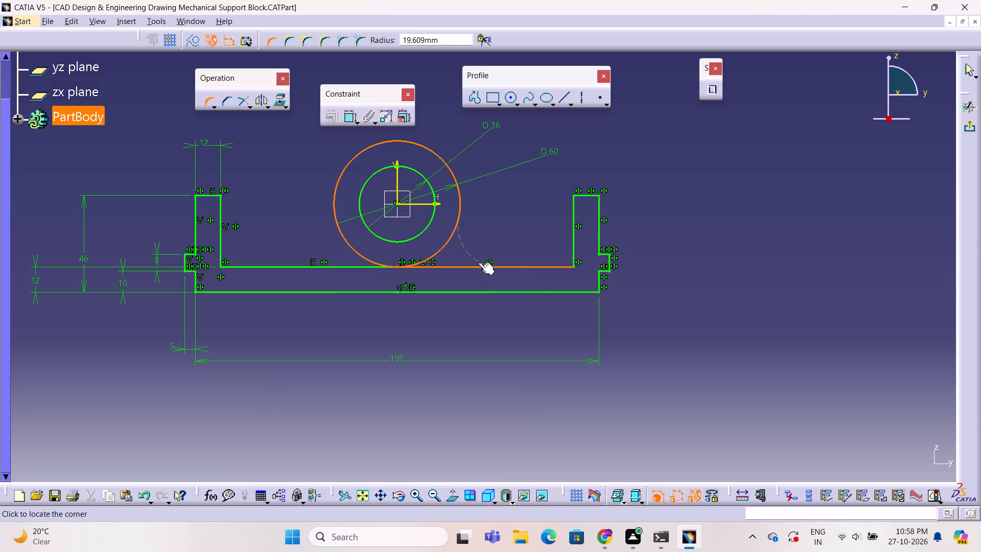
{"action": "key", "text": "Escape"}
{"action": "key", "text": "Escape"}
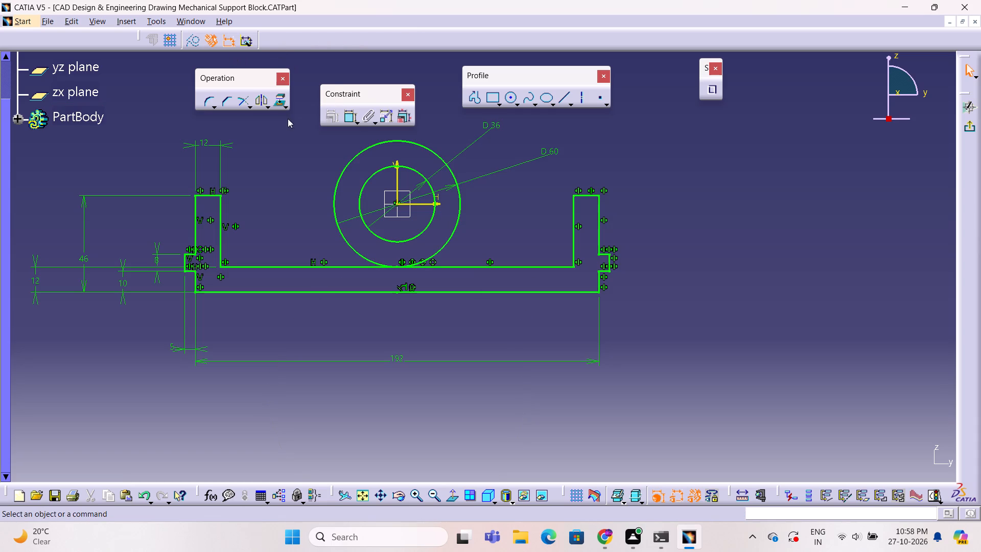
Create a trimmed corner of about 13.6 mm radius between the 60 mm circle and the right half of the inner horizontal line.
{"action": "left_click", "coordinate": [204, 104]}
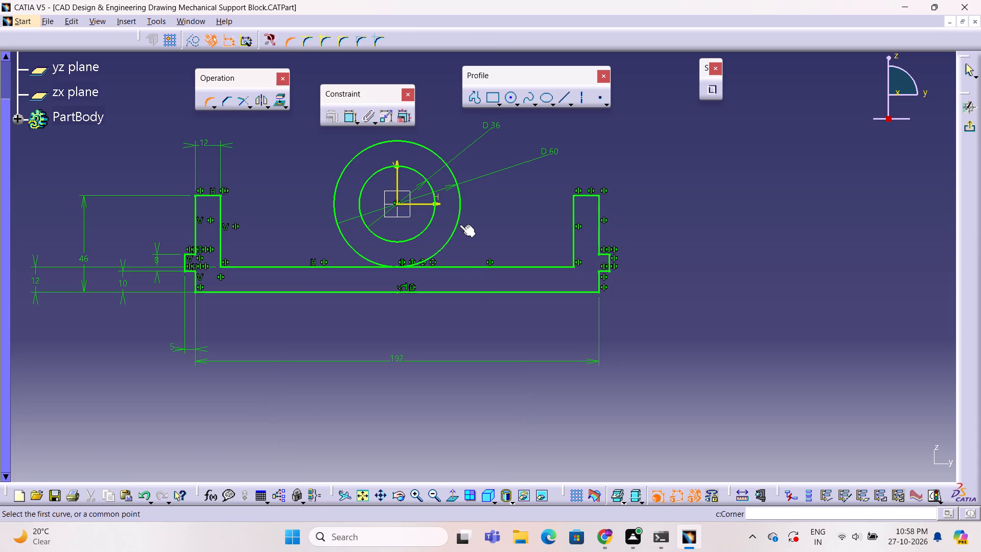
{"action": "left_click", "coordinate": [459, 223]}
{"action": "left_click", "coordinate": [460, 265]}
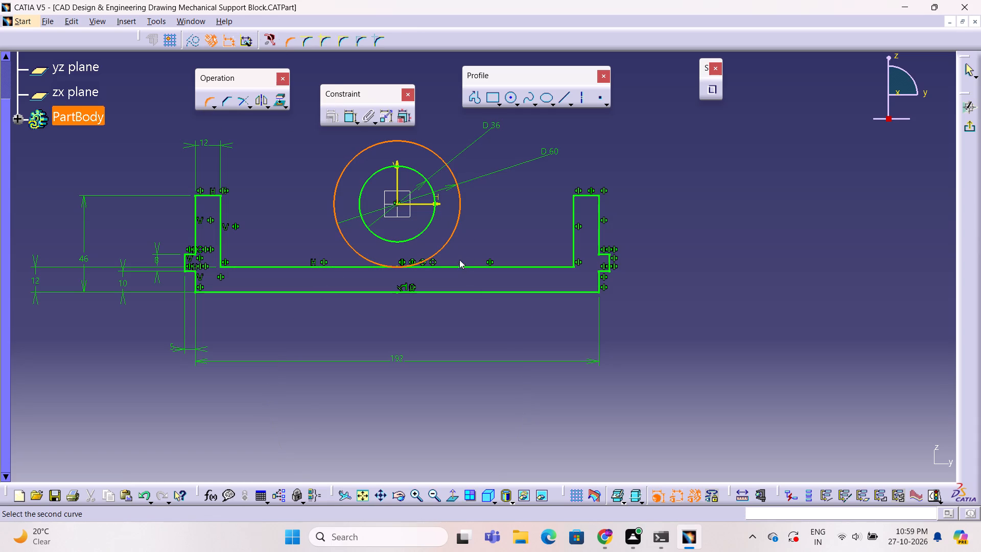
{"action": "left_click", "coordinate": [462, 267]}
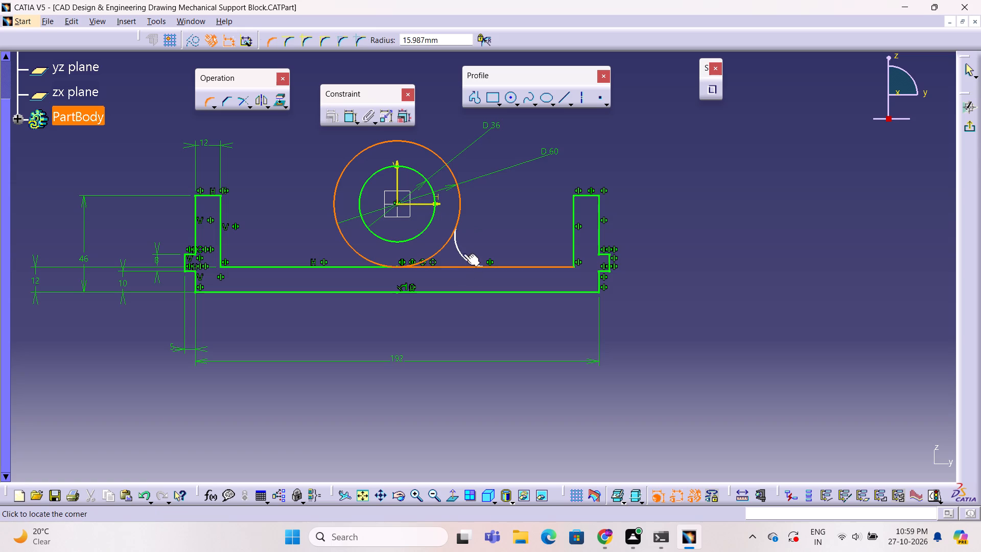
{"action": "left_click", "coordinate": [460, 258]}
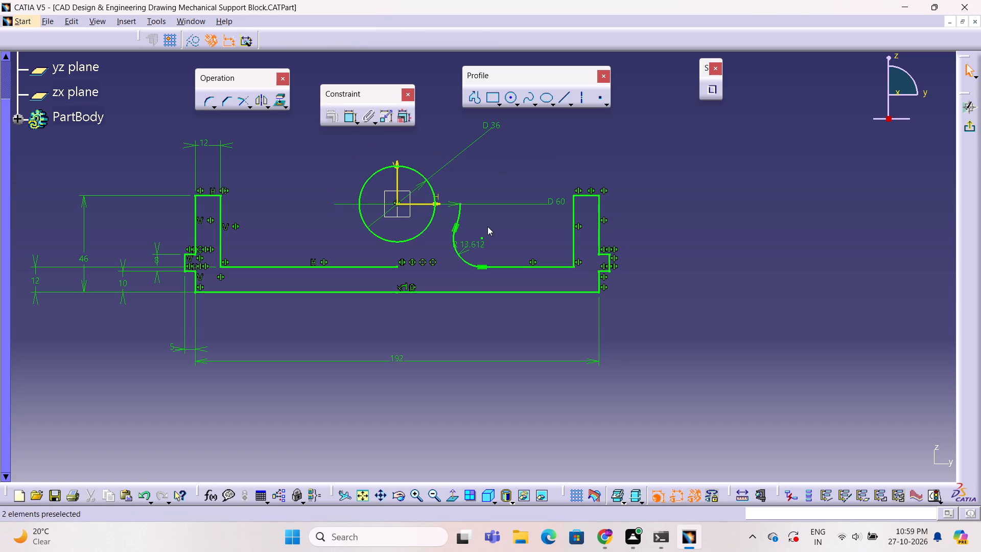
{"action": "left_click", "coordinate": [488, 226]}
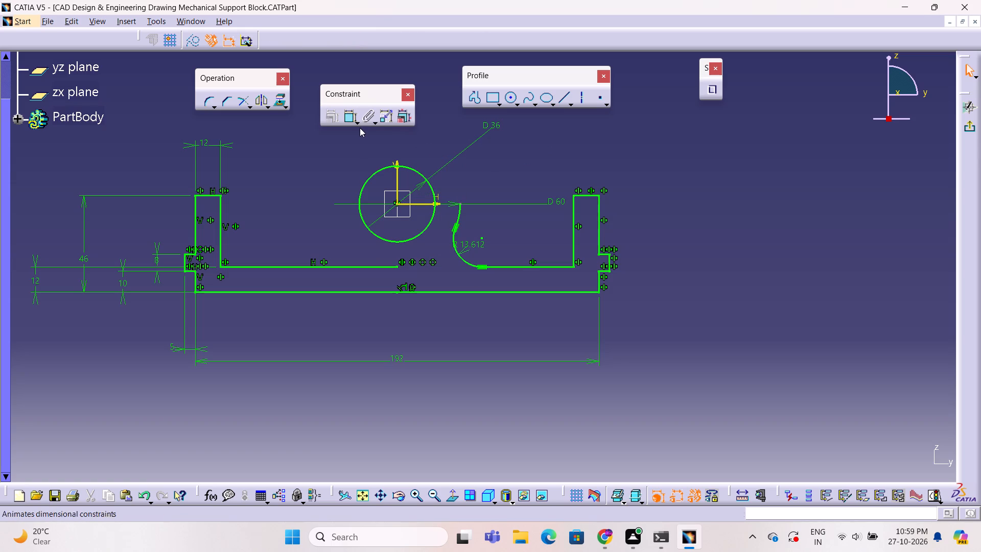
Close the remaining arc of the trimmed outer circle back into a full 60 mm circle.
{"action": "left_click", "coordinate": [247, 105]}
{"action": "left_click", "coordinate": [319, 117]}
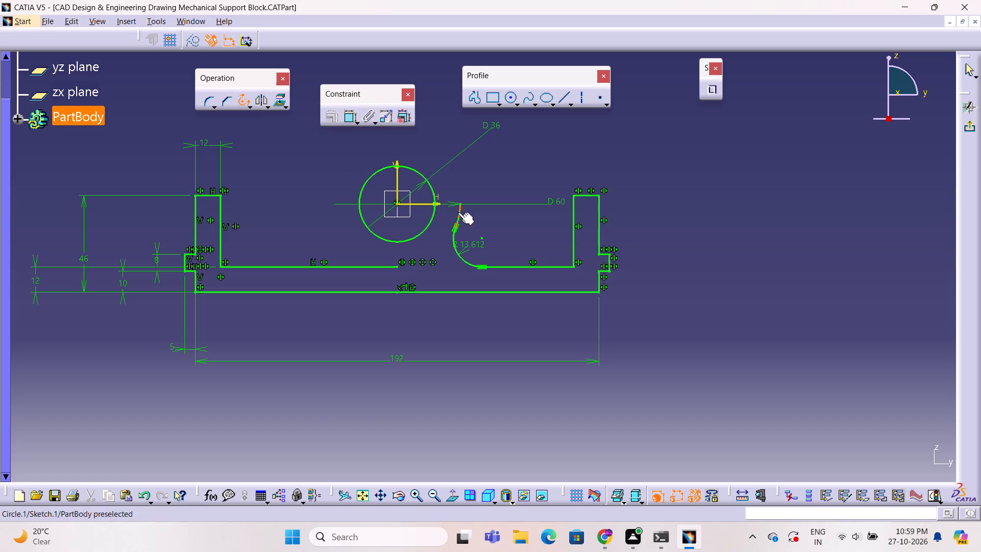
{"action": "left_click", "coordinate": [458, 212]}
{"action": "left_click", "coordinate": [510, 195]}
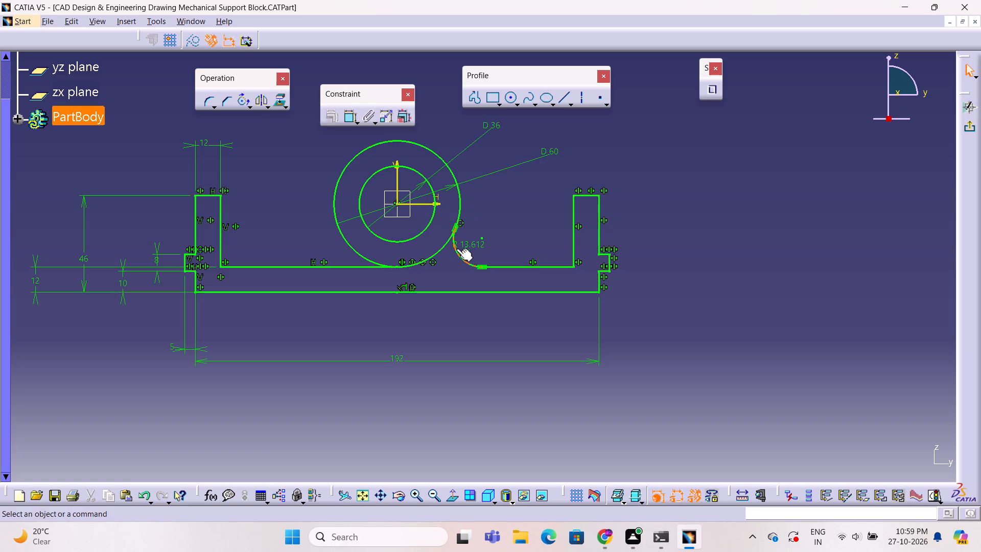
Mirror the corner arc about the vertical sketch axis.
{"action": "left_click", "coordinate": [456, 248]}
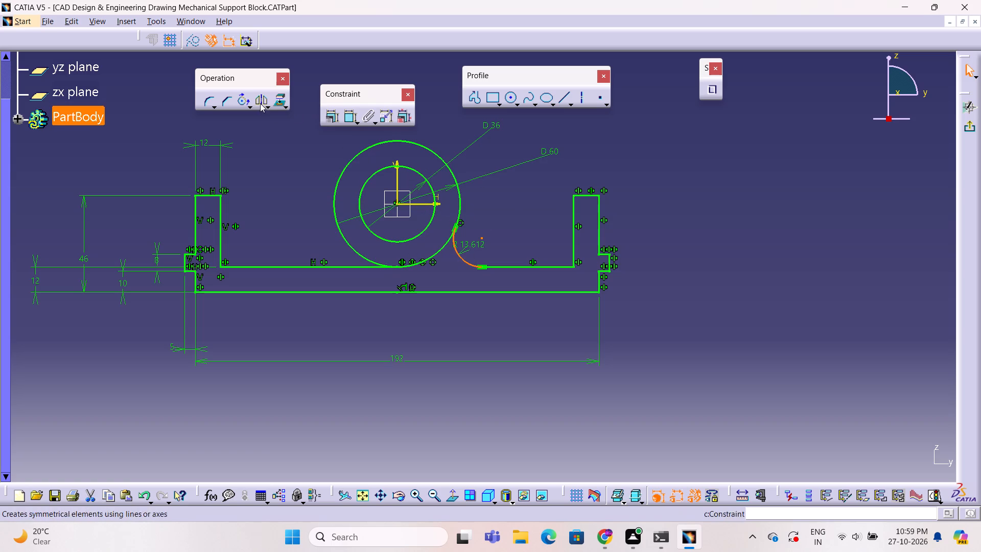
{"action": "left_click", "coordinate": [260, 102]}
{"action": "left_click", "coordinate": [397, 178]}
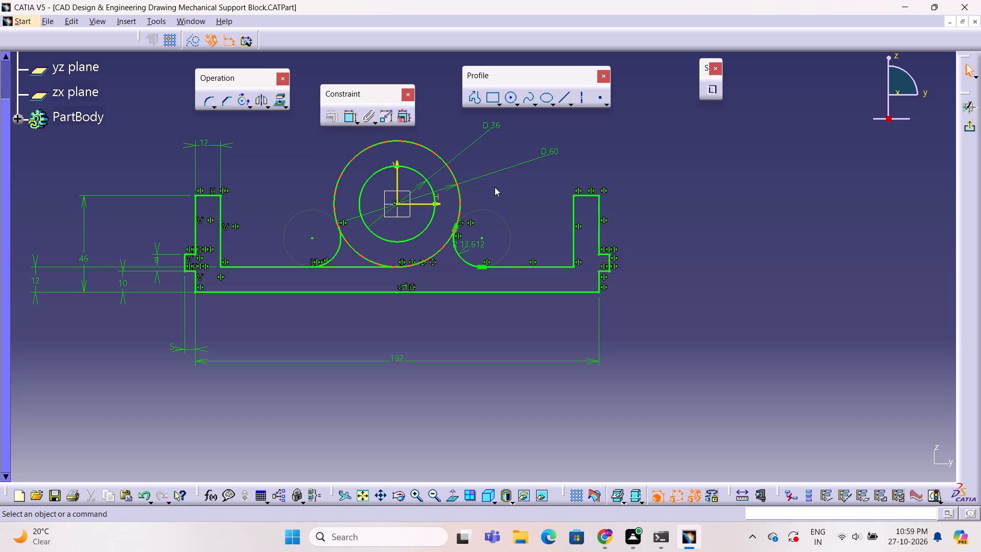
{"action": "left_click", "coordinate": [502, 189]}
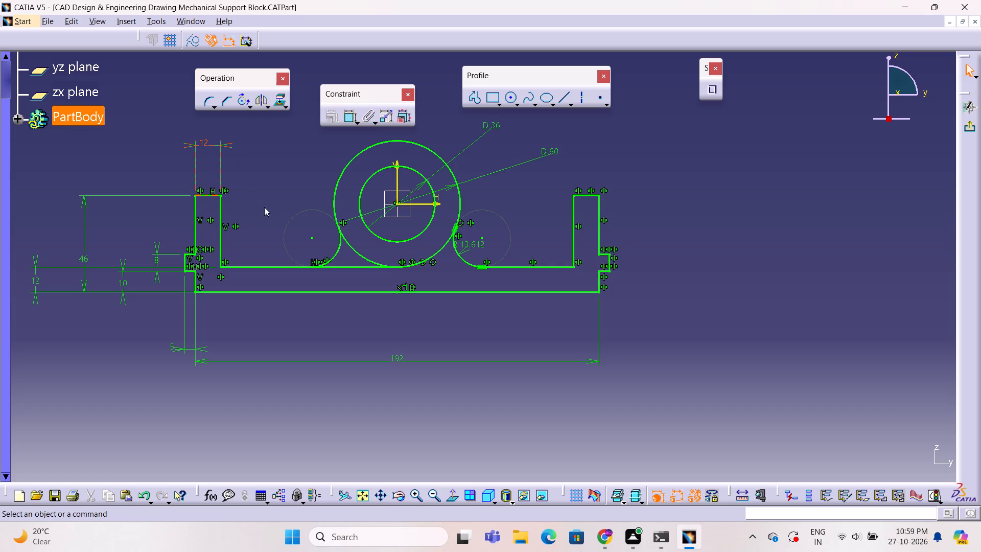
Quick-trim the left inner horizontal line between the mirrored corner arc and the bottom of the 60 mm circle.
{"action": "left_click", "coordinate": [251, 107]}
{"action": "left_click", "coordinate": [304, 121]}
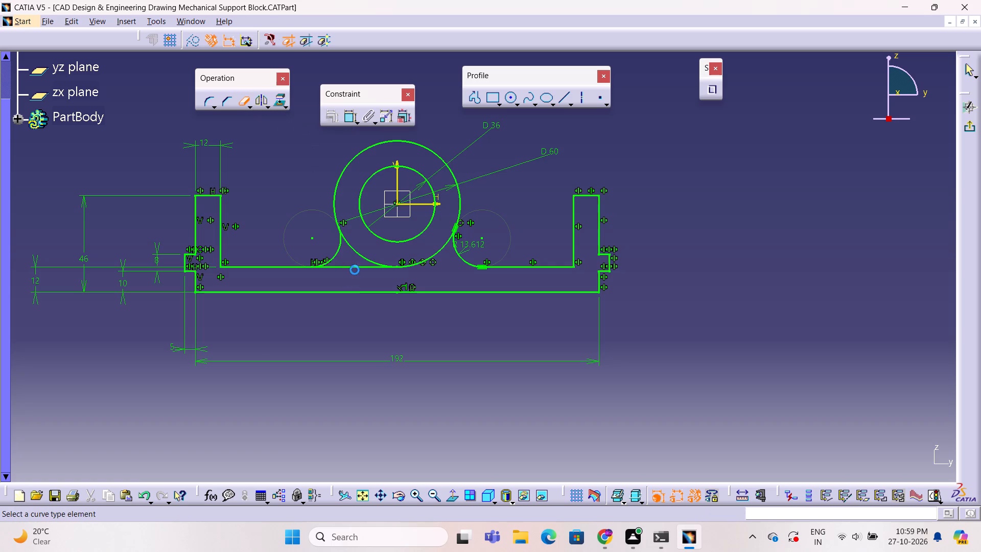
{"action": "left_click", "coordinate": [355, 266]}
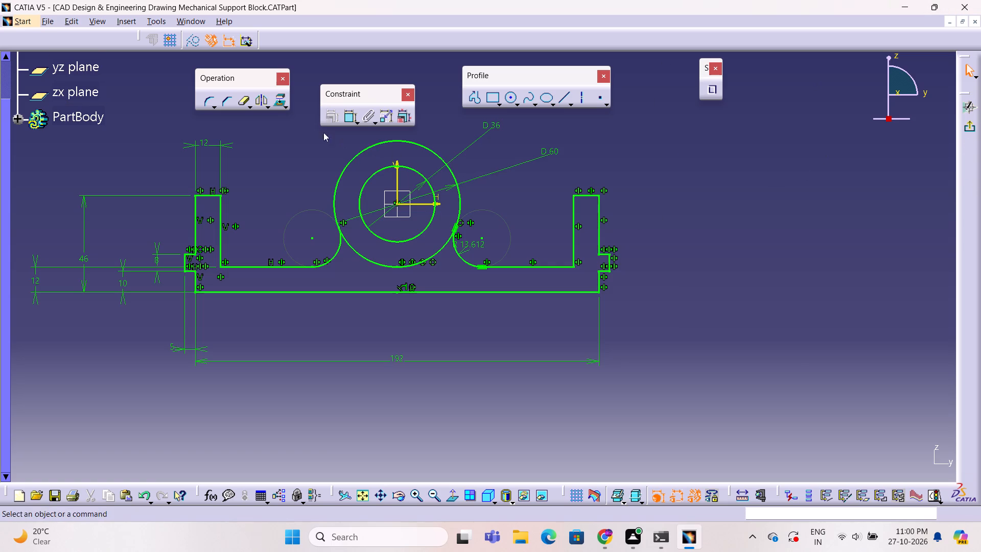
Break the 60 mm circle where it meets the two corner arcs, using Quick Trim's Break And Keep option.
{"action": "left_click", "coordinate": [248, 106]}
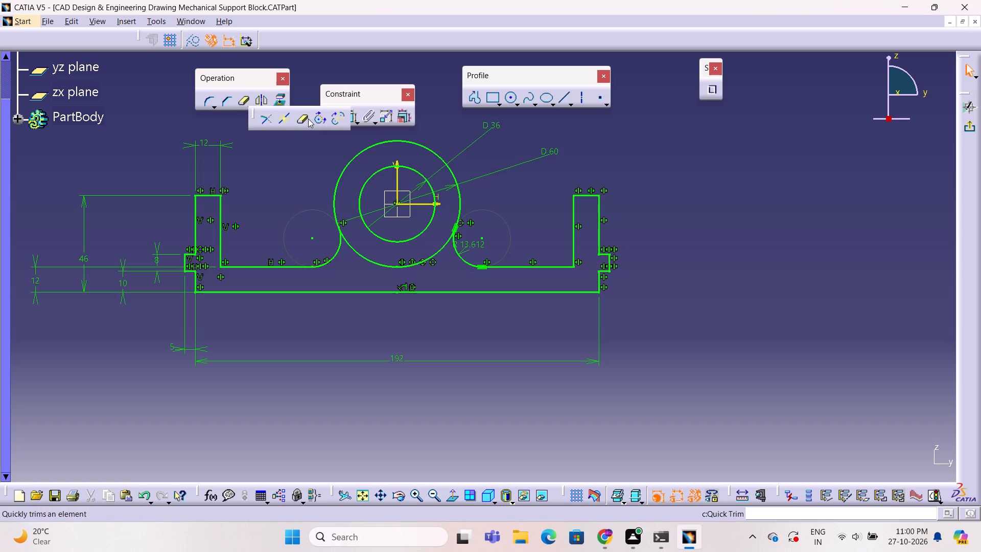
{"action": "left_click", "coordinate": [298, 119]}
{"action": "left_click", "coordinate": [328, 34]}
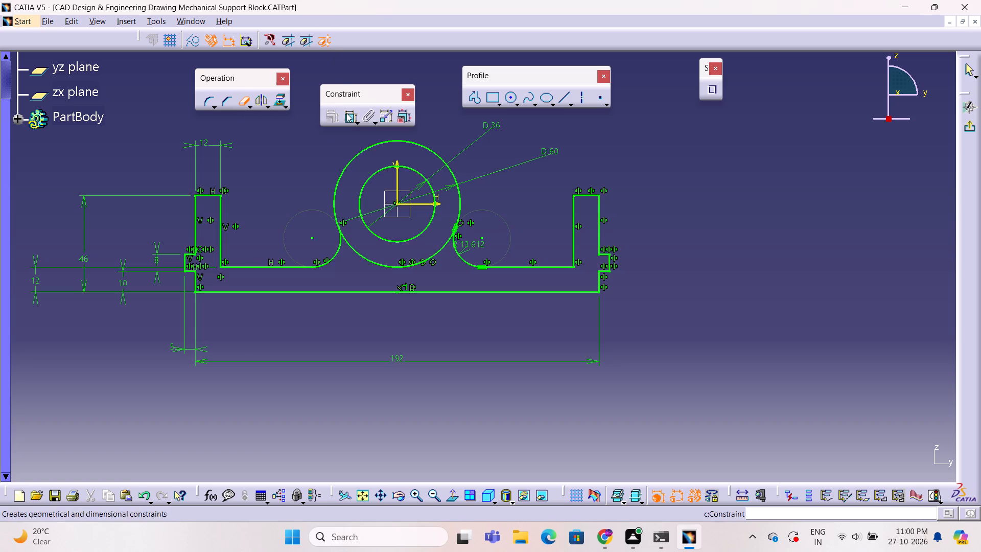
{"action": "left_click", "coordinate": [428, 149]}
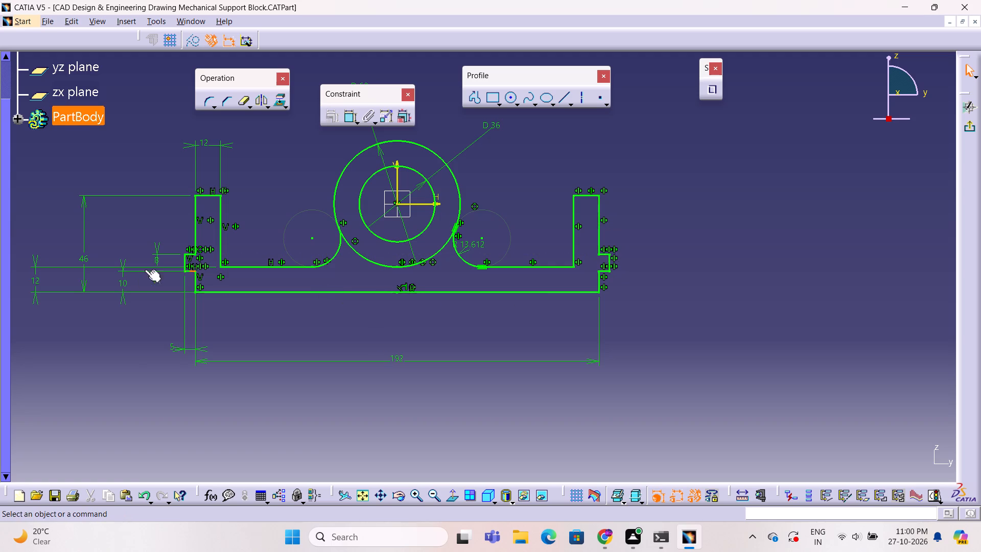
Exit the sketch to view the profile in 3D, and reopen it for editing.
{"action": "left_click", "coordinate": [972, 129]}
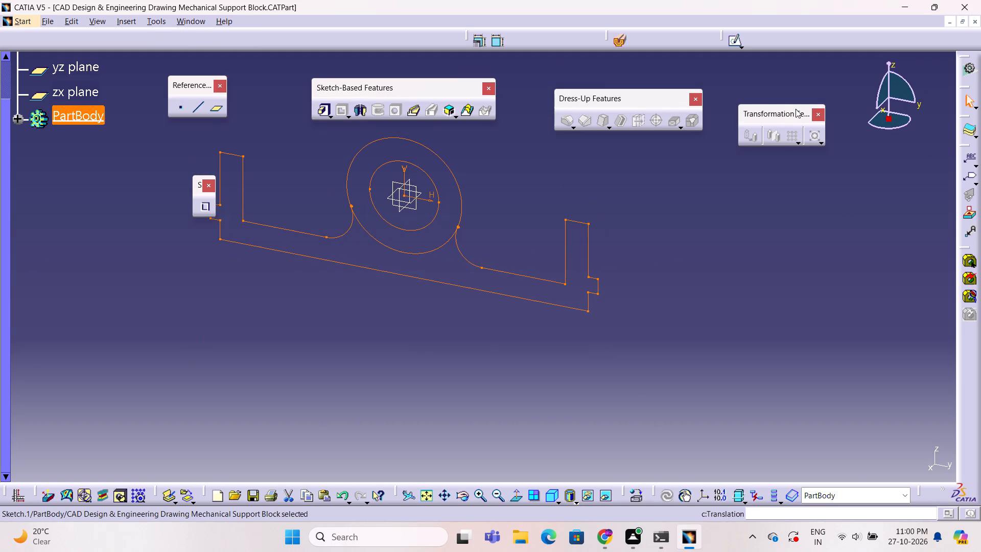
{"action": "double_click", "coordinate": [461, 214]}
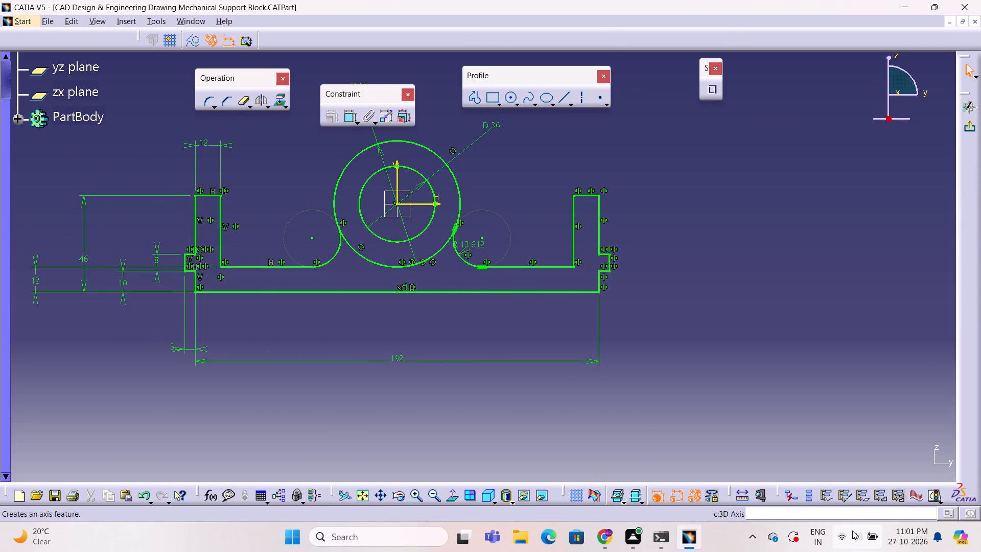
Check the sketch's solving status and examine the Sketch Analysis diagnostic and geometry information for unconstrained or open elements.
{"action": "left_click", "coordinate": [926, 498]}
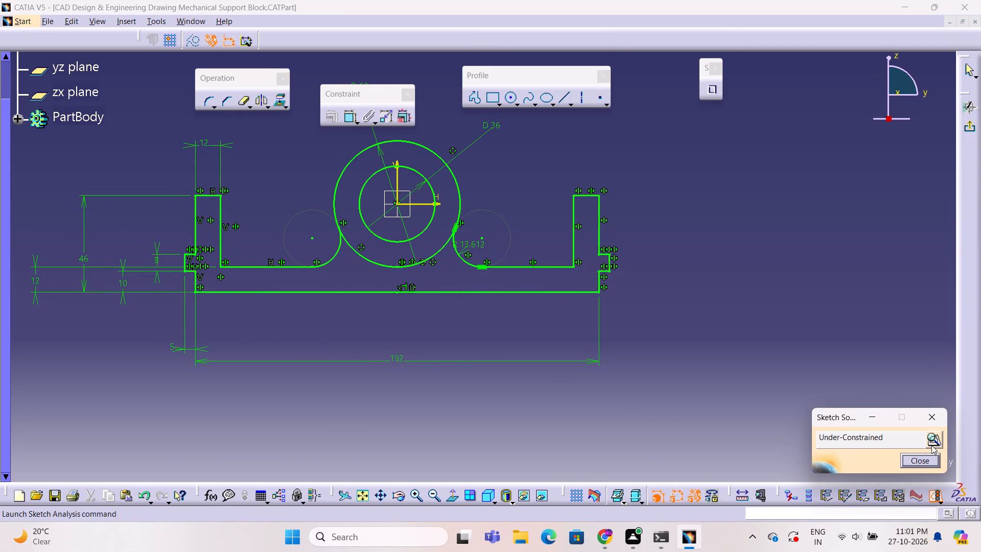
{"action": "left_click", "coordinate": [932, 444]}
{"action": "scroll", "coordinate": [230, 361], "scroll_direction": "down", "scroll_amount": 15}
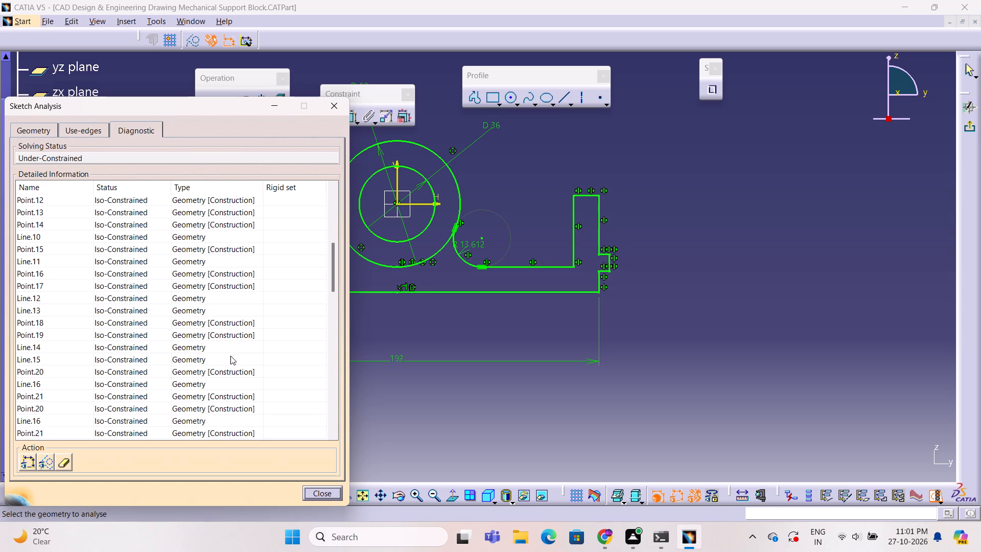
{"action": "scroll", "coordinate": [230, 356], "scroll_direction": "down", "scroll_amount": 20}
{"action": "scroll", "coordinate": [230, 356], "scroll_direction": "down", "scroll_amount": 2}
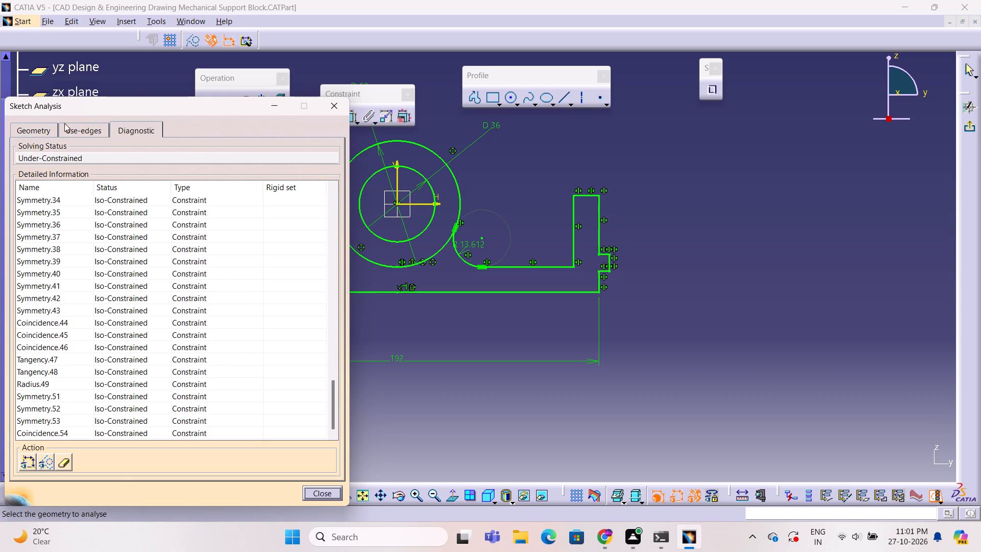
{"action": "left_click", "coordinate": [48, 129]}
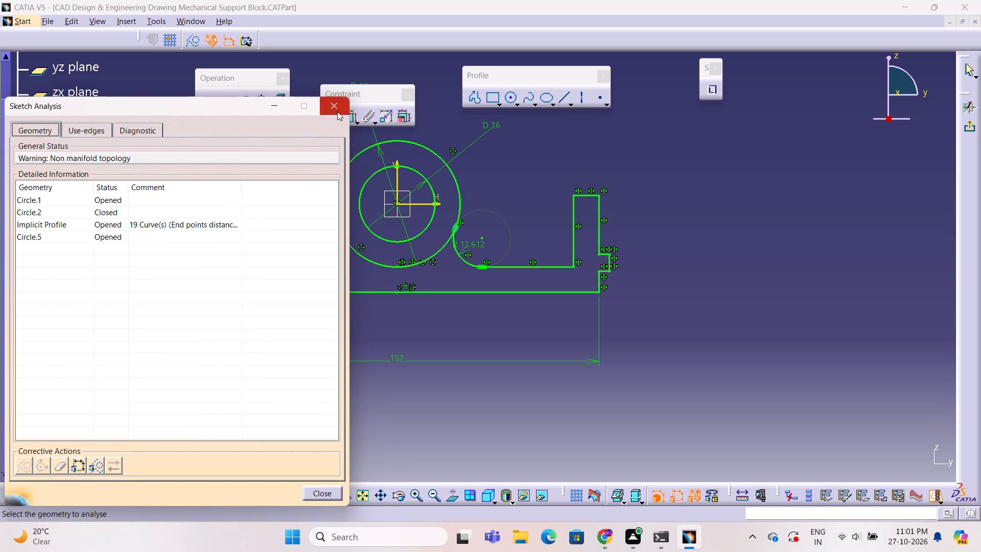
{"action": "left_click", "coordinate": [337, 111]}
{"action": "left_click", "coordinate": [542, 162]}
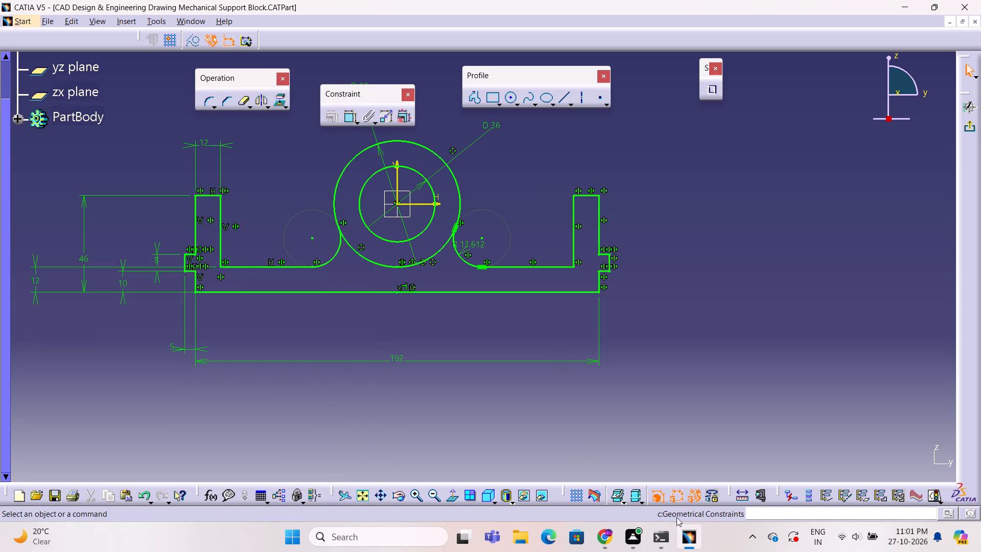
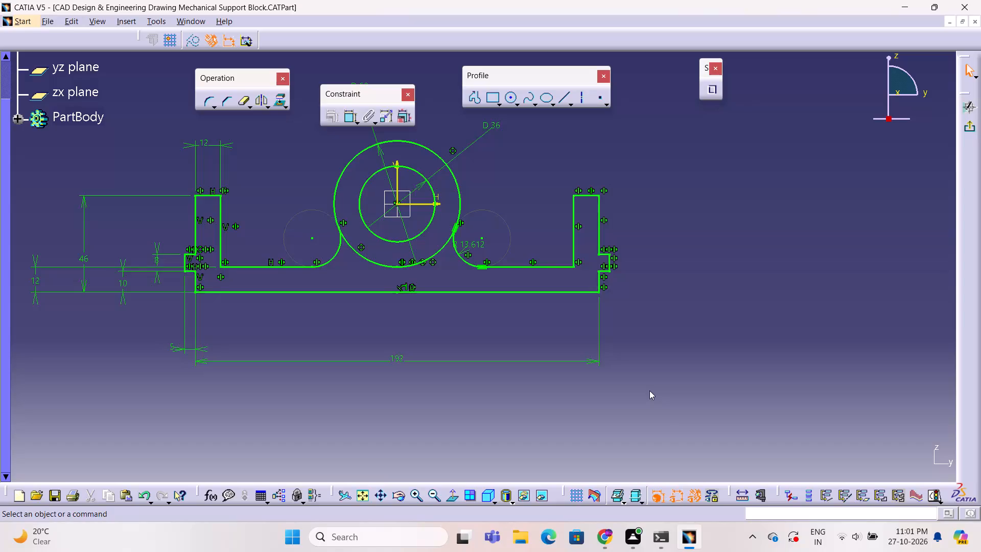
Exit the completed profile sketch and return to the 3D part.
{"action": "right_click", "coordinate": [650, 390]}
{"action": "left_click", "coordinate": [974, 130]}
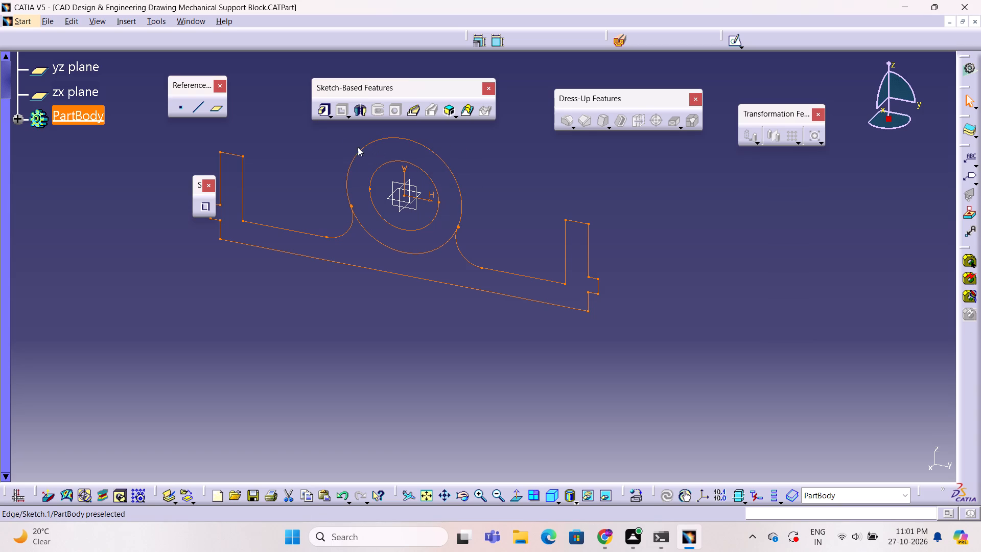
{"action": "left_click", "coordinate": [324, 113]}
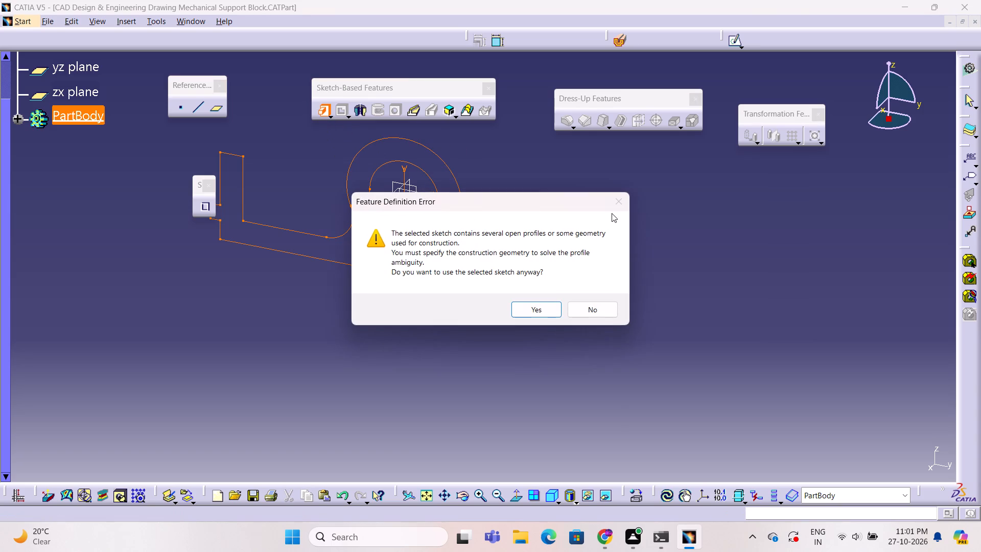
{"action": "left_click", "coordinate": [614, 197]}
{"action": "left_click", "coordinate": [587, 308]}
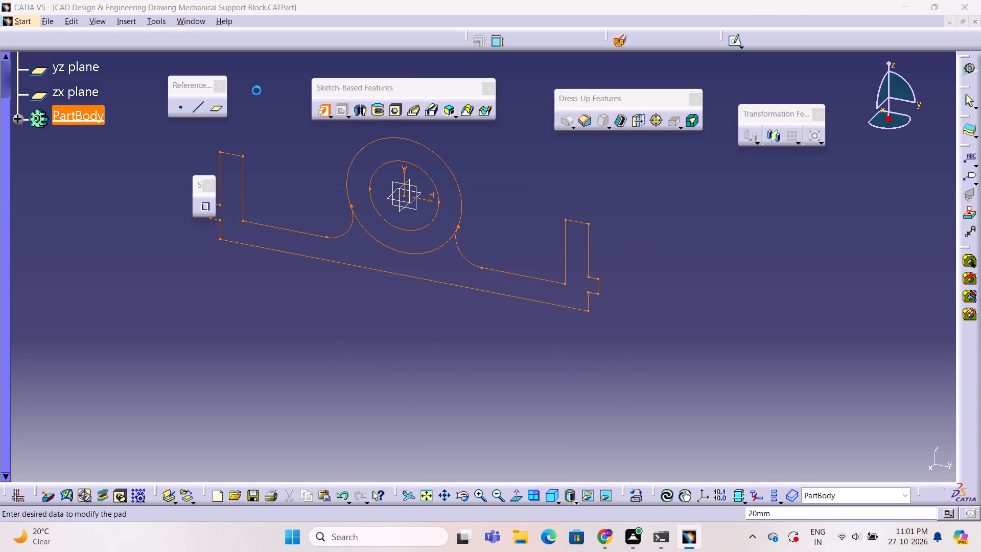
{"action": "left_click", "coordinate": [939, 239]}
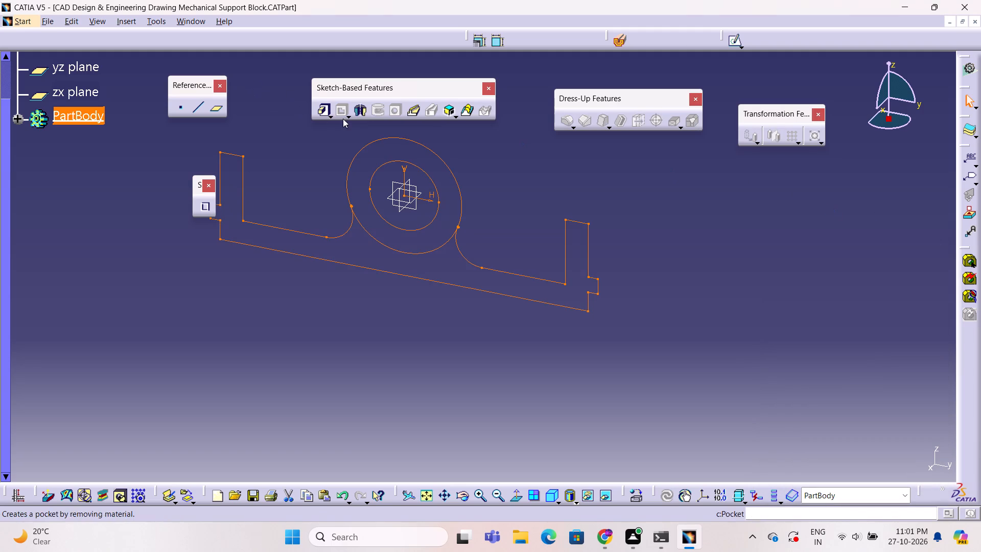
Start a Multi-Pad from the sketch and extrude the base profile domain 33 mm in both the first and second directions.
{"action": "left_click", "coordinate": [329, 116]}
{"action": "left_click", "coordinate": [381, 126]}
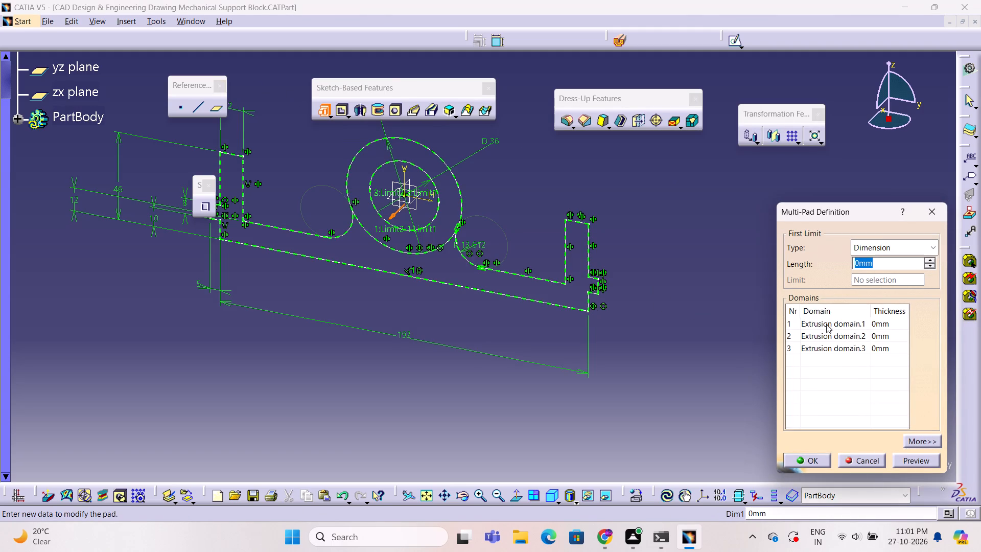
{"action": "left_click", "coordinate": [826, 324]}
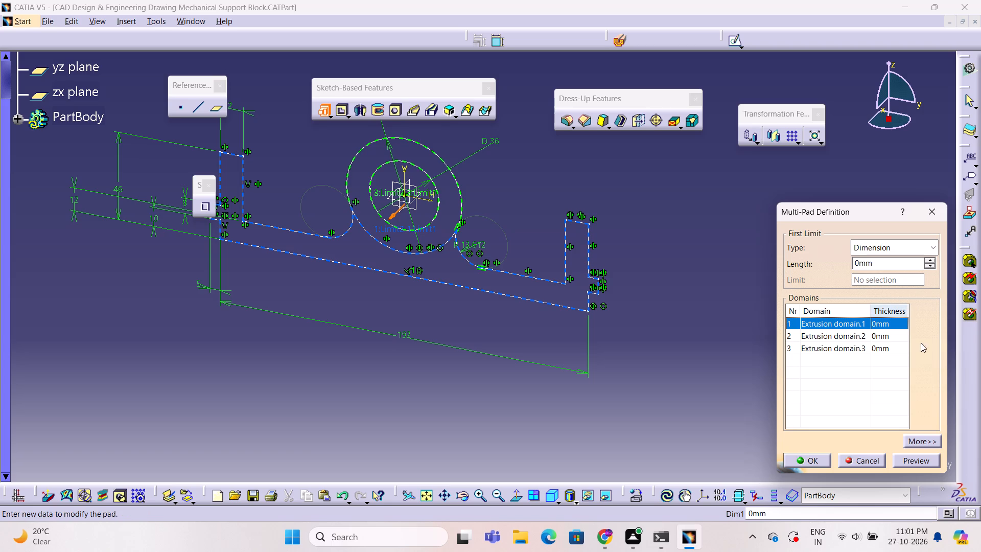
{"action": "left_click", "coordinate": [931, 440]}
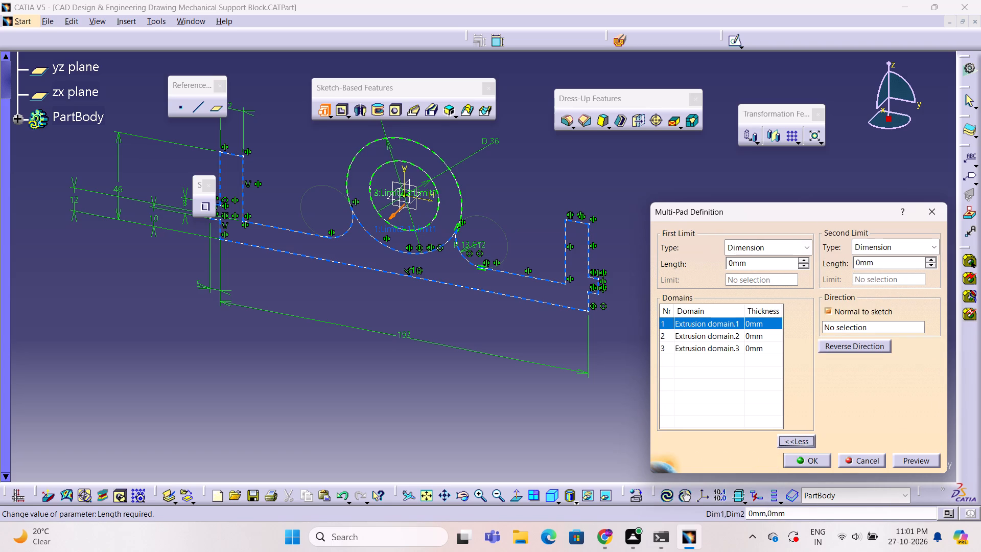
{"action": "double_click", "coordinate": [750, 265]}
{"action": "type", "text": "66/2"}
{"action": "left_click", "coordinate": [903, 261]}
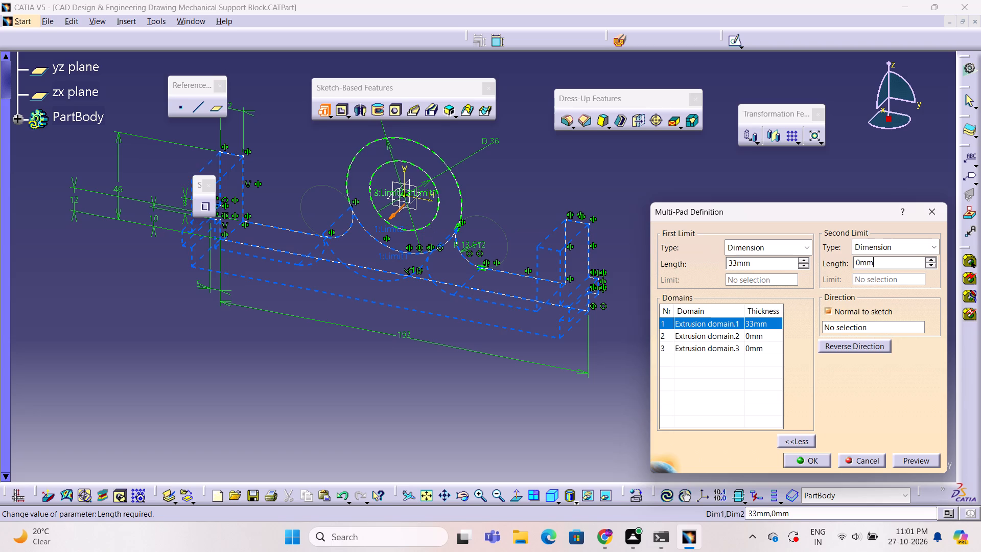
{"action": "double_click", "coordinate": [903, 262]}
{"action": "type", "text": "33"}
{"action": "left_click", "coordinate": [916, 458]}
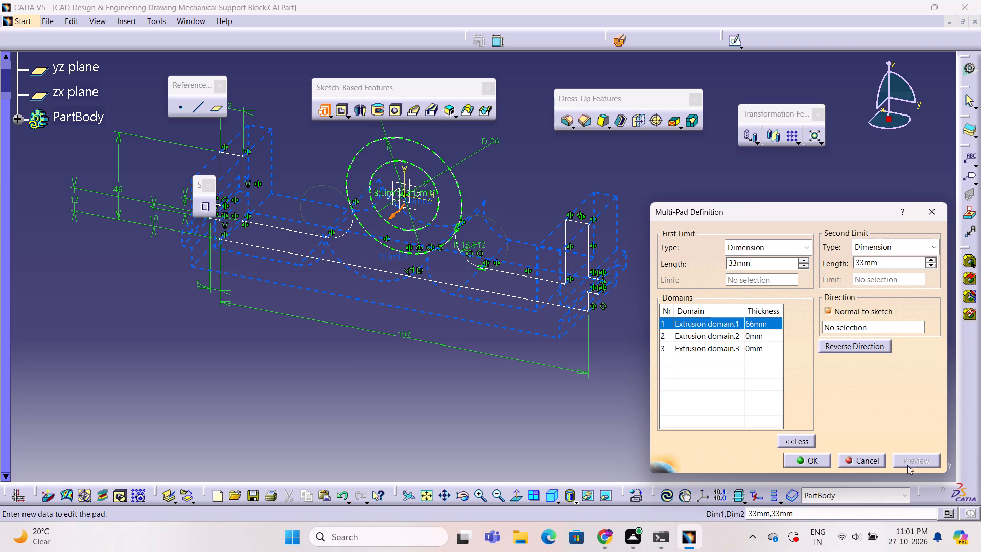
Extrude the ring domain between the 60 mm and 36 mm circles 42 mm in both directions and complete the Multi-Pad.
{"action": "left_click", "coordinate": [709, 351]}
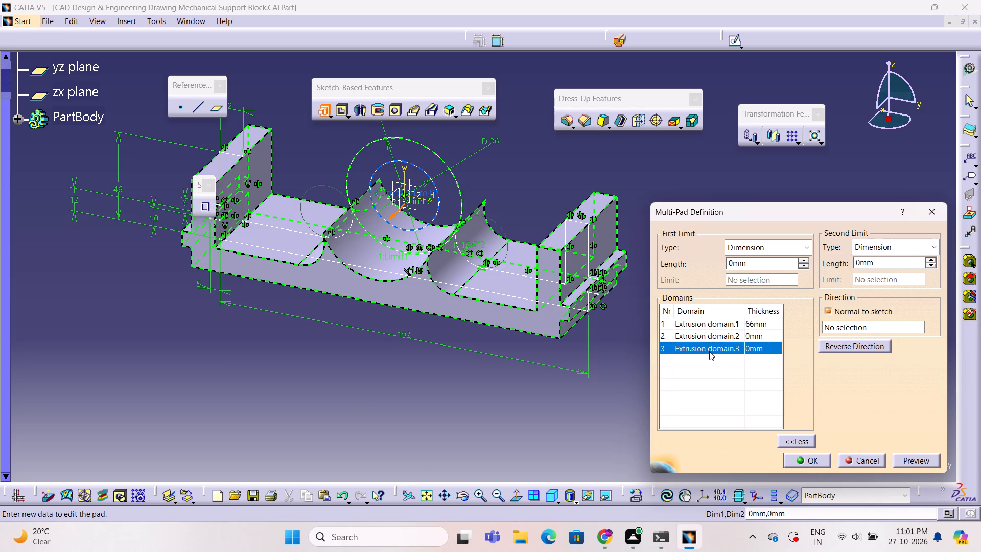
{"action": "left_click", "coordinate": [717, 338]}
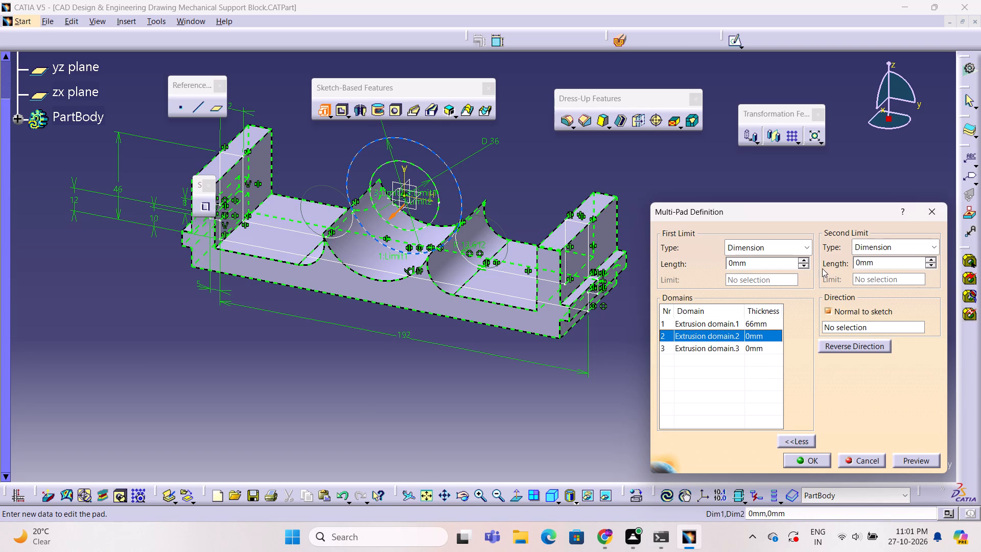
{"action": "double_click", "coordinate": [770, 267]}
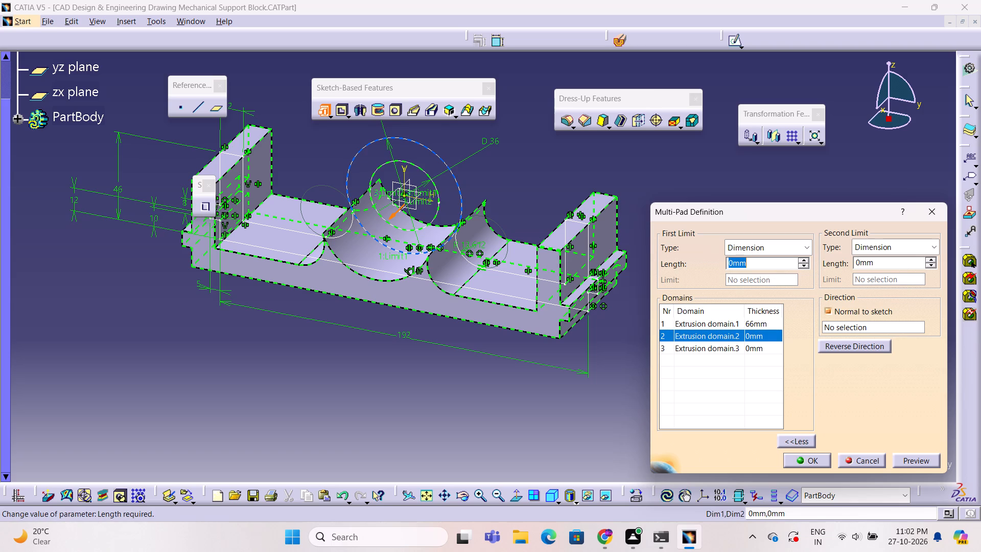
{"action": "type", "text": "84"}
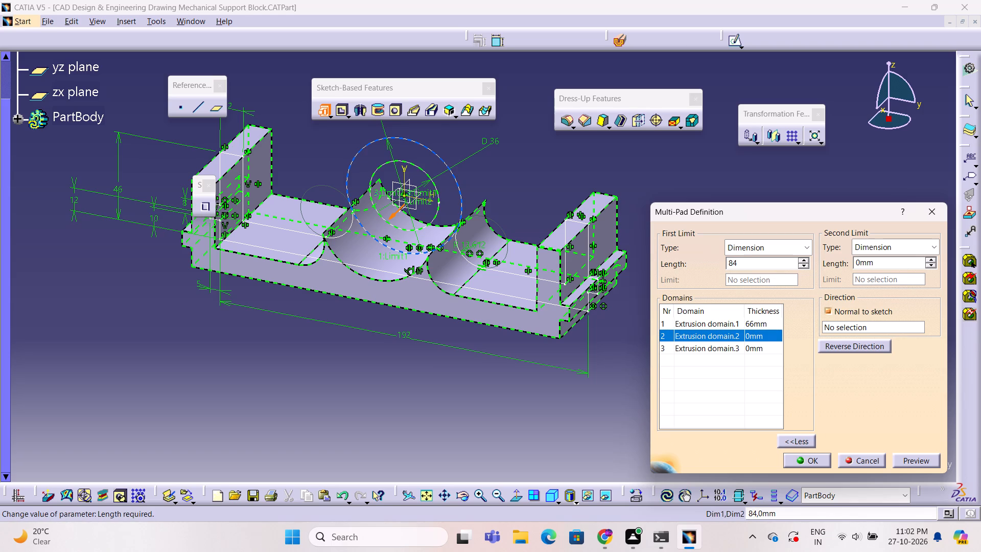
{"action": "type", "text": "/2"}
{"action": "double_click", "coordinate": [889, 264]}
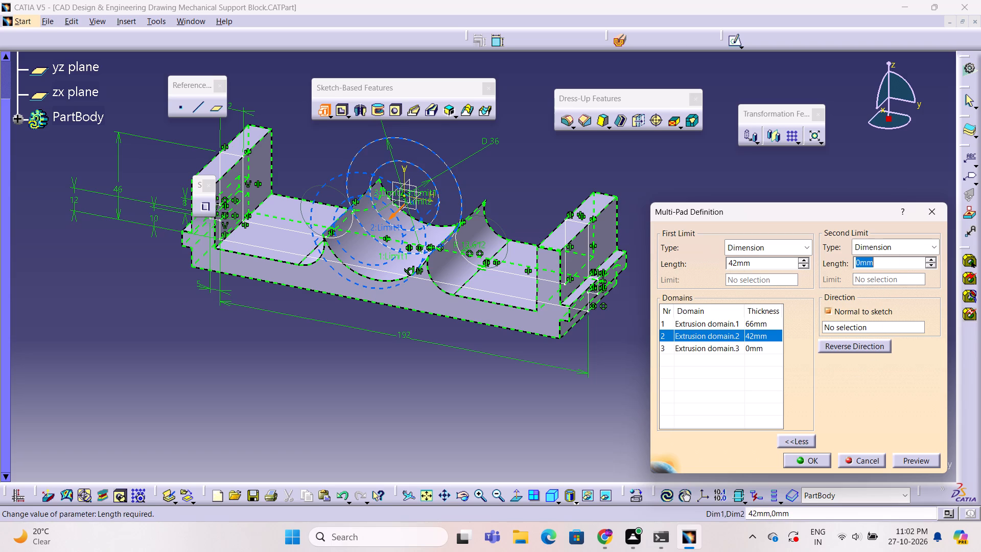
{"action": "type", "text": "42"}
{"action": "left_click", "coordinate": [914, 458]}
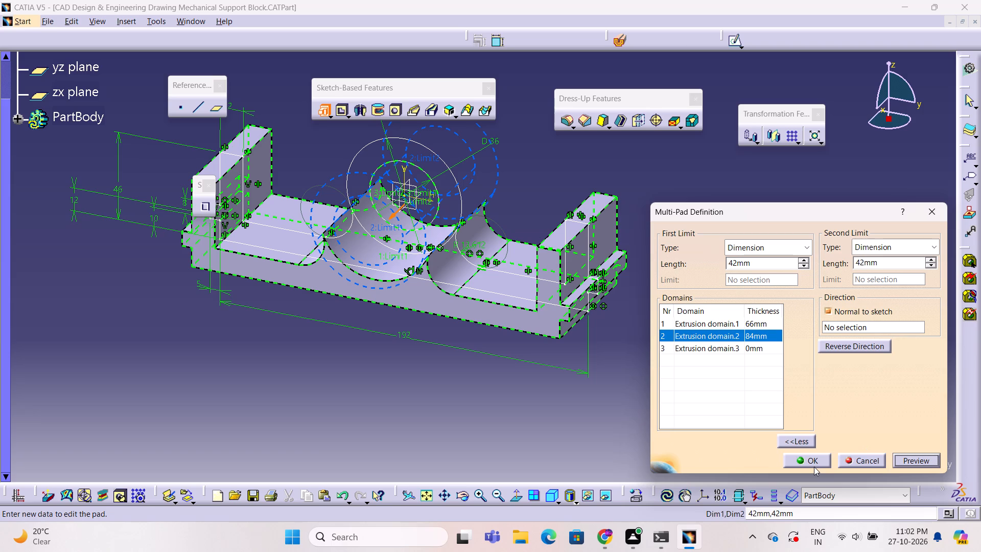
{"action": "left_click", "coordinate": [798, 464]}
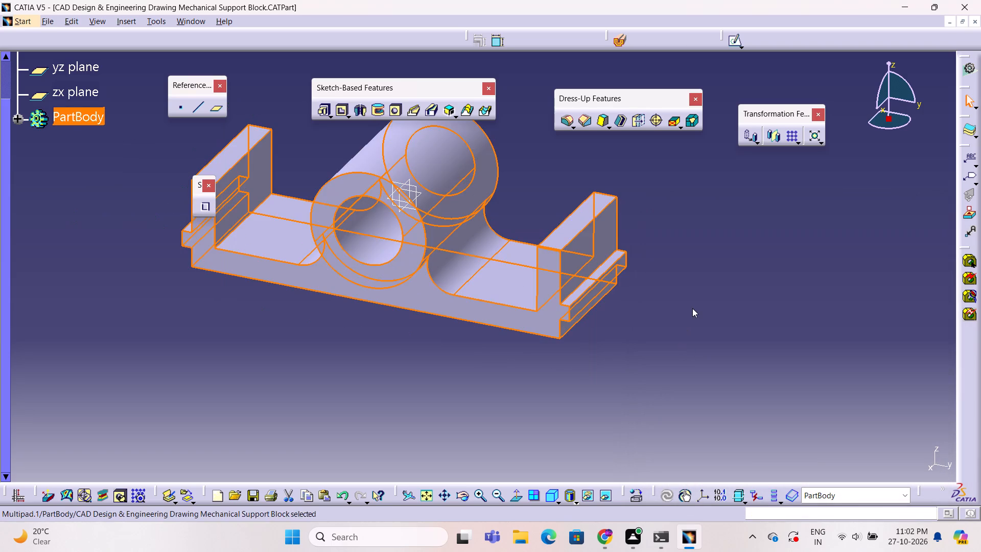
{"action": "left_click", "coordinate": [693, 307]}
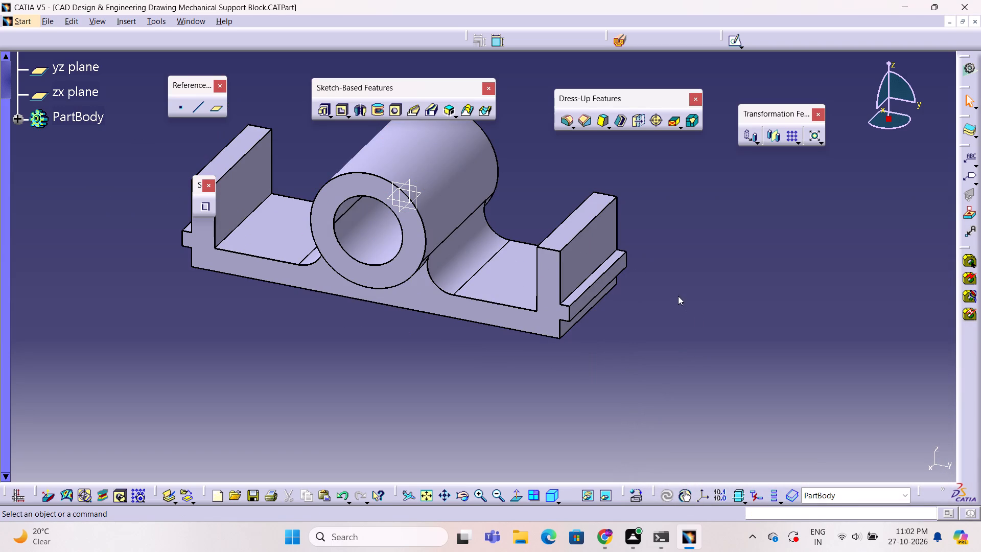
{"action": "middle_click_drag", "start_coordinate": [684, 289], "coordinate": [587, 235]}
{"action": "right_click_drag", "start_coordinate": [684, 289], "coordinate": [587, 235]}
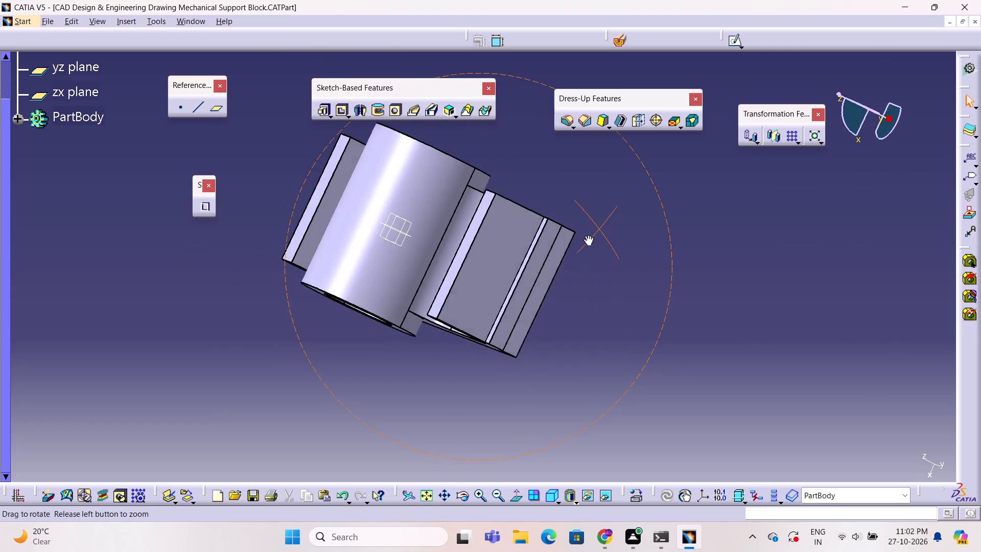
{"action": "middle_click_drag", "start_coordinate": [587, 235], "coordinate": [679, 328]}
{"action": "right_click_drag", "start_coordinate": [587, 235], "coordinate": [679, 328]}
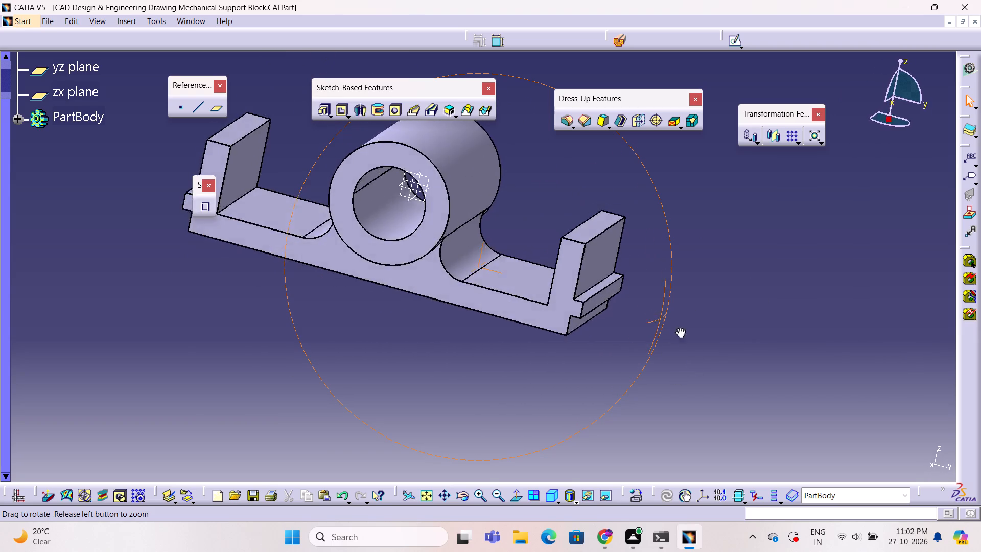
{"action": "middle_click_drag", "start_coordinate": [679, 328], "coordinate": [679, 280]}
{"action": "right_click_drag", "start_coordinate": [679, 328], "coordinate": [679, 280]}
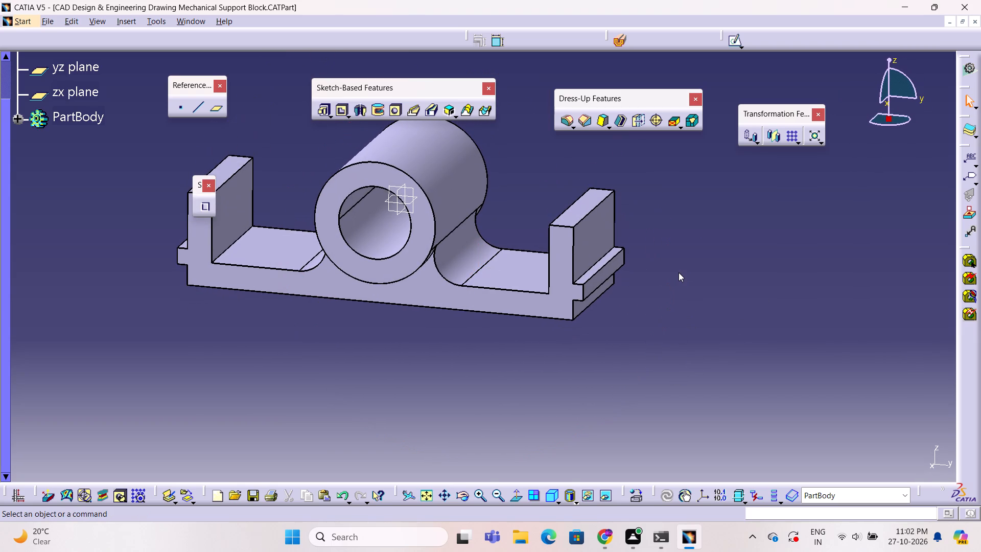
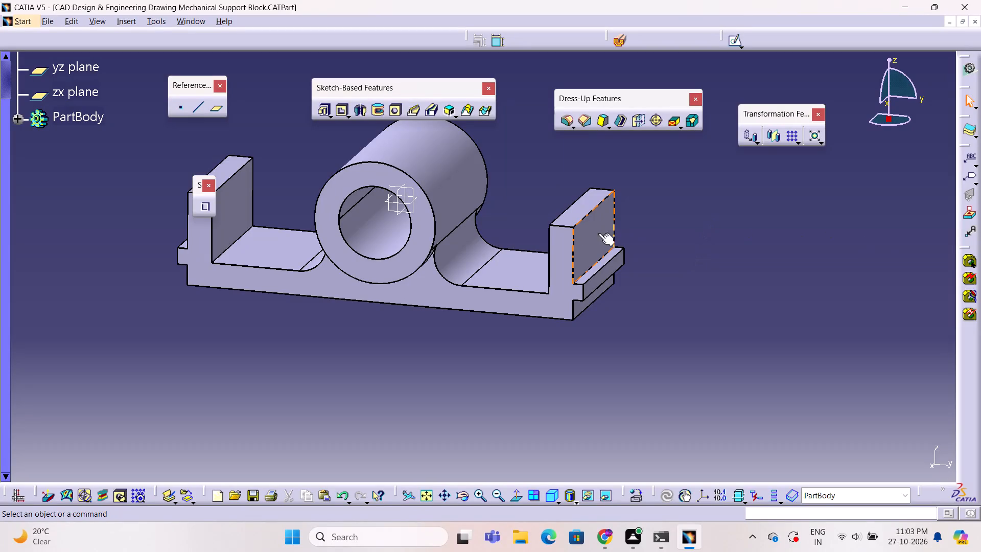
Round the four top corner edges of the two upright end walls with a 12 mm edge fillet.
{"action": "left_click", "coordinate": [566, 226]}
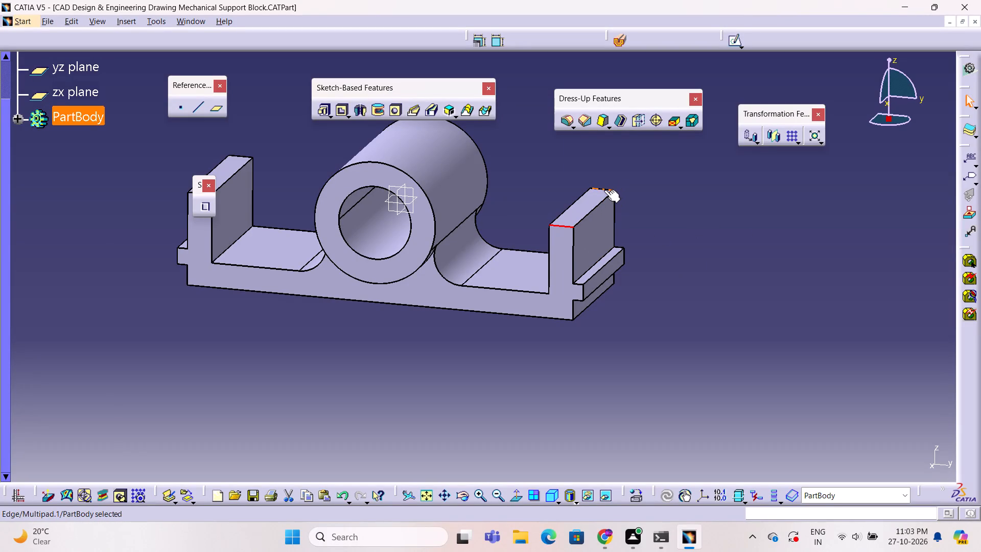
{"action": "left_click", "coordinate": [604, 190], "text": "ctrl"}
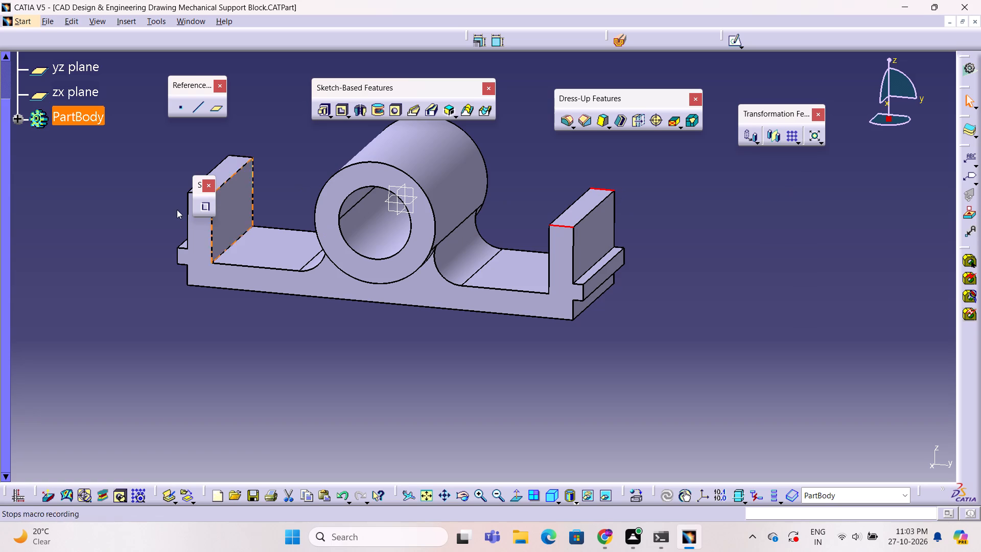
{"action": "middle_click_drag", "start_coordinate": [274, 182], "coordinate": [365, 212], "text": "ctrl"}
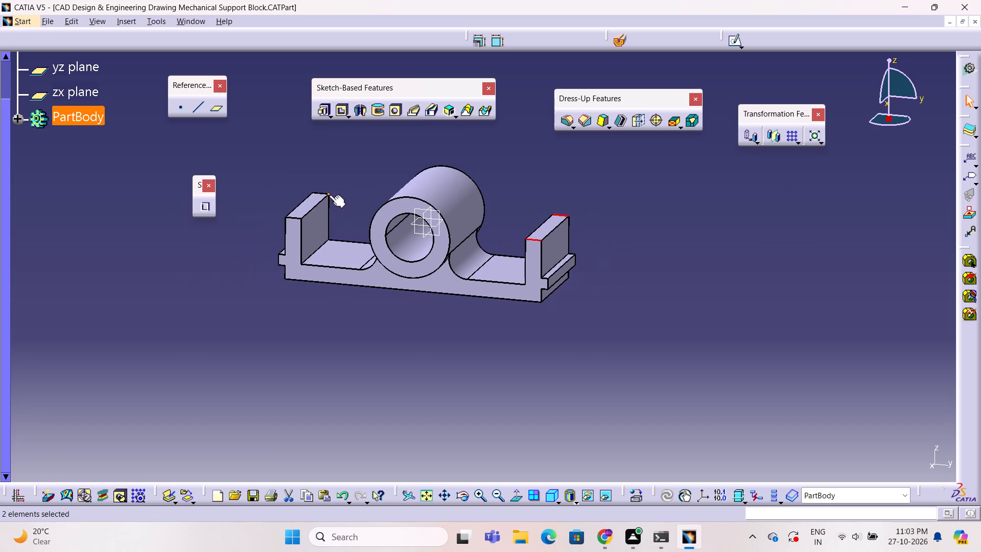
{"action": "left_click", "coordinate": [322, 191], "text": "ctrl"}
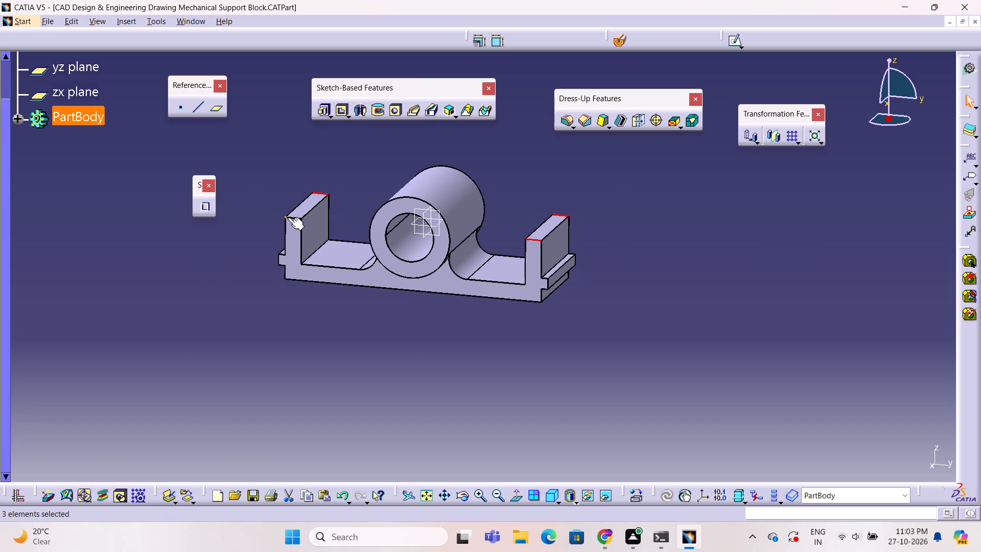
{"action": "left_click", "coordinate": [290, 217], "text": "ctrl"}
{"action": "left_click", "coordinate": [569, 123]}
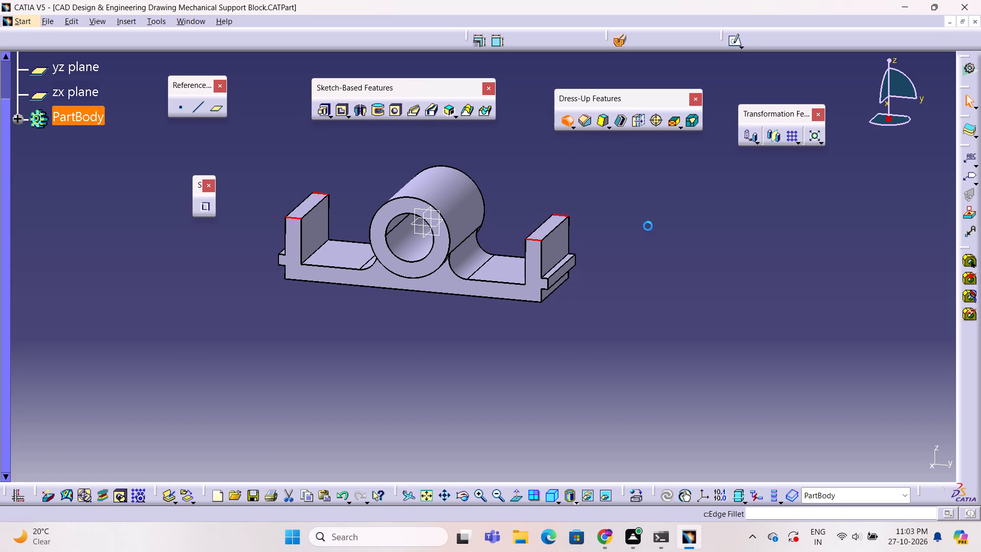
{"action": "double_click", "coordinate": [843, 258]}
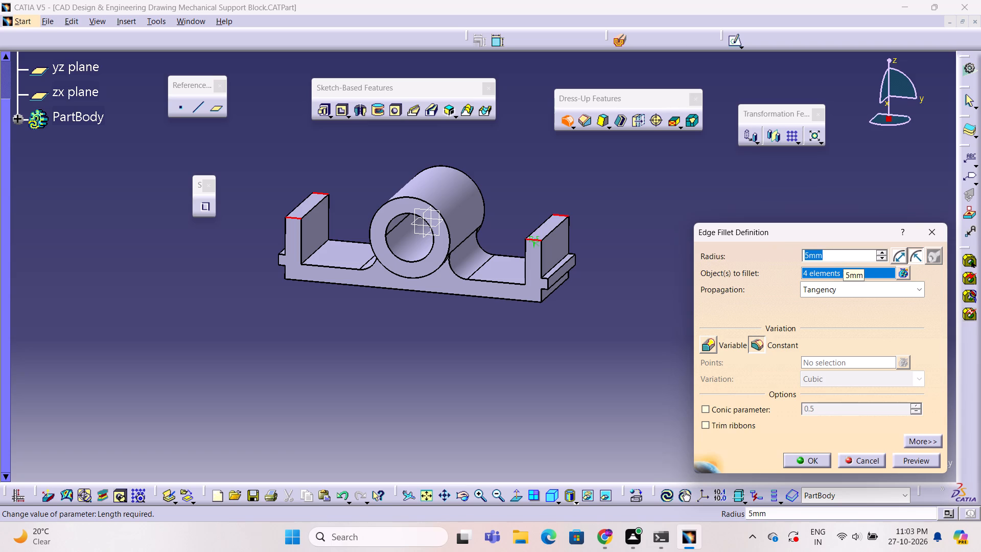
{"action": "type", "text": "12"}
{"action": "left_click", "coordinate": [924, 457]}
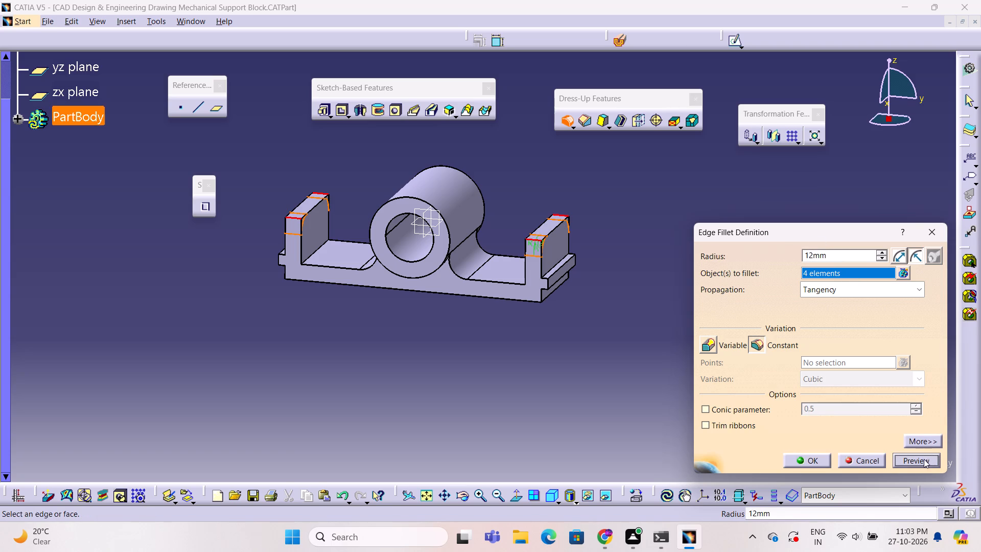
{"action": "left_click", "coordinate": [803, 462]}
{"action": "left_click", "coordinate": [667, 376]}
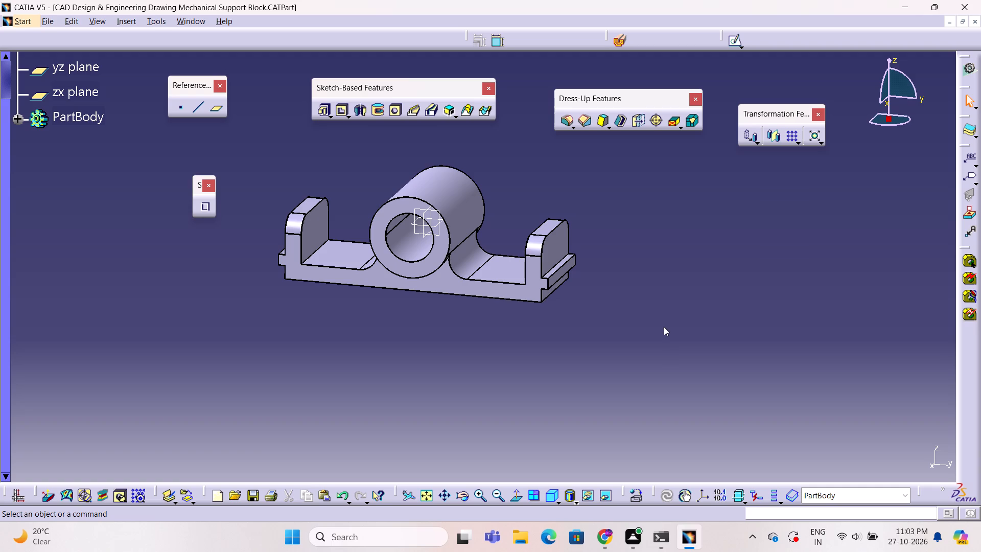
Examine the support block's rounded uprights and hollow cylinder from the front and the opposite side.
{"action": "middle_click_drag", "start_coordinate": [663, 303], "coordinate": [659, 288], "text": "ctrl"}
{"action": "right_click_drag", "start_coordinate": [660, 288], "coordinate": [600, 290], "text": "ctrl"}
{"action": "middle_click_drag", "start_coordinate": [658, 288], "coordinate": [600, 290], "text": "ctrl"}
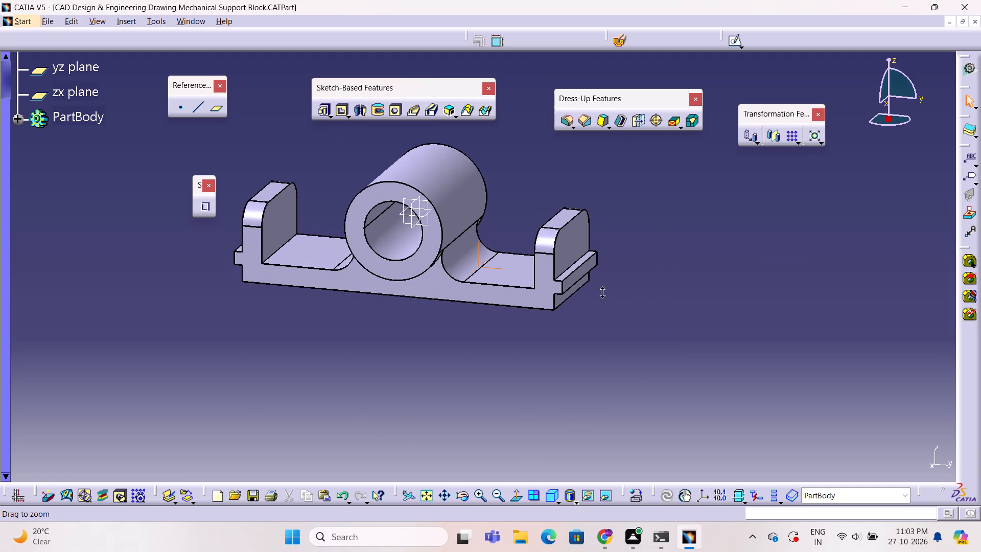
{"action": "middle_click_drag", "start_coordinate": [600, 290], "coordinate": [580, 296], "text": "ctrl"}
{"action": "right_click_drag", "start_coordinate": [600, 290], "coordinate": [580, 296], "text": "ctrl"}
{"action": "right_click_drag", "start_coordinate": [583, 295], "coordinate": [548, 293]}
{"action": "middle_click_drag", "start_coordinate": [580, 295], "coordinate": [548, 293], "text": "ctrl"}
{"action": "middle_click_drag", "start_coordinate": [616, 286], "coordinate": [672, 290], "text": "ctrl"}
{"action": "right_click_drag", "start_coordinate": [616, 286], "coordinate": [672, 290], "text": "ctrl"}
{"action": "right_click", "coordinate": [672, 290], "text": "ctrl"}
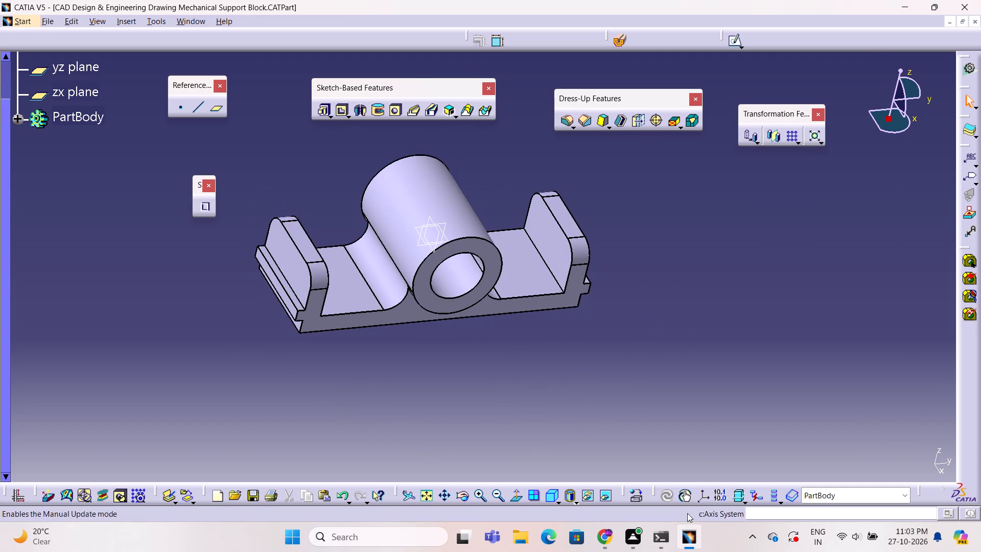
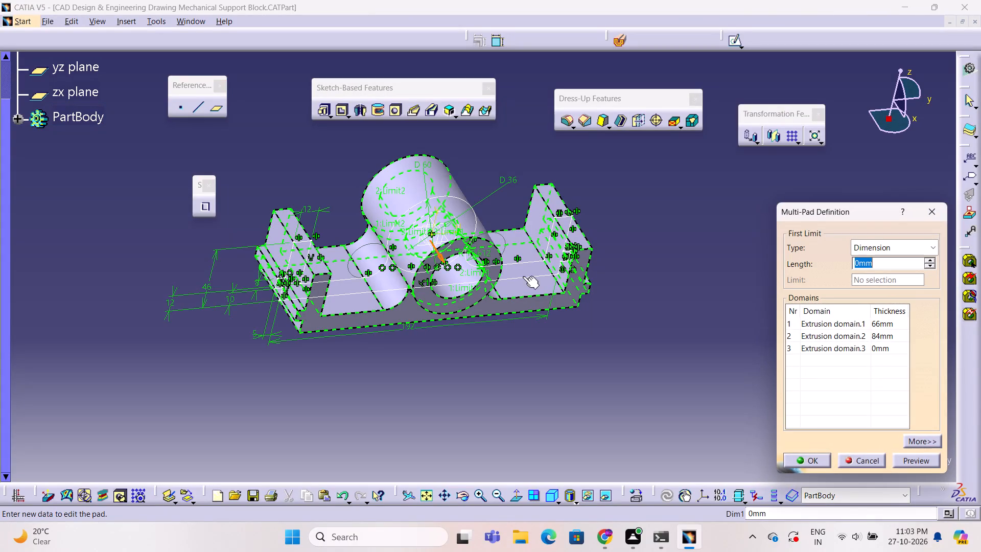
Sketch a circle about 20 mm in diameter on the base's flat top face between the cylinder and one upright.
{"action": "left_click", "coordinate": [932, 208]}
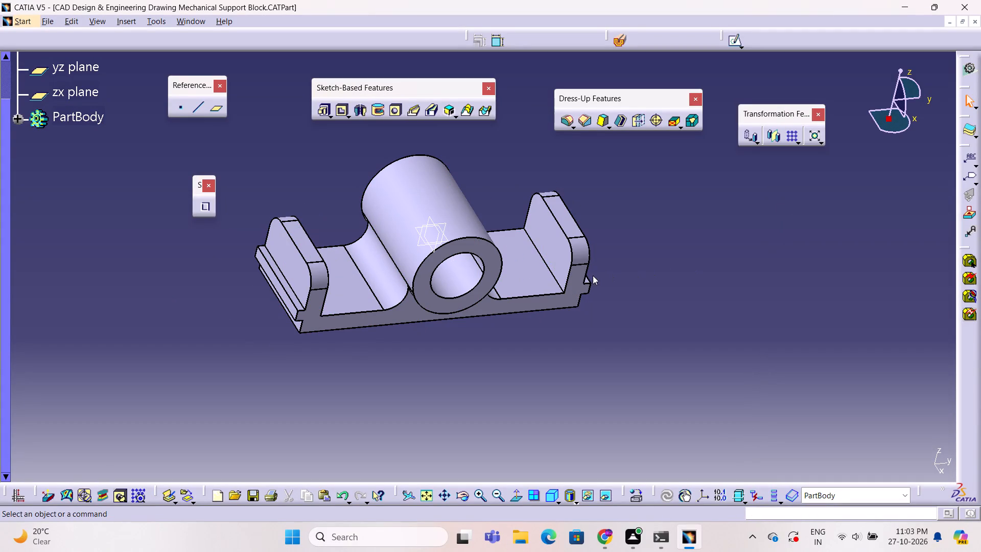
{"action": "left_click", "coordinate": [519, 275]}
{"action": "left_click", "coordinate": [519, 275]}
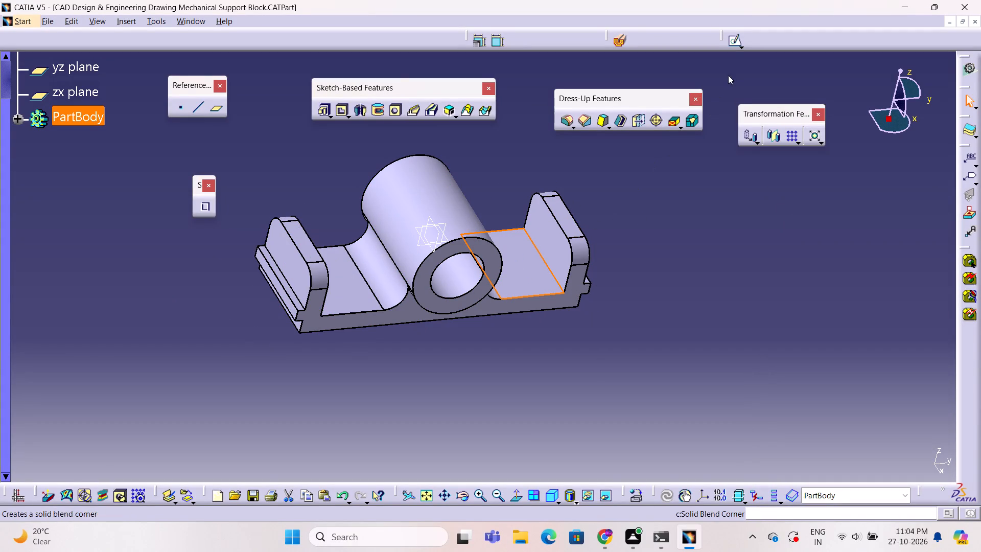
{"action": "left_click", "coordinate": [732, 40]}
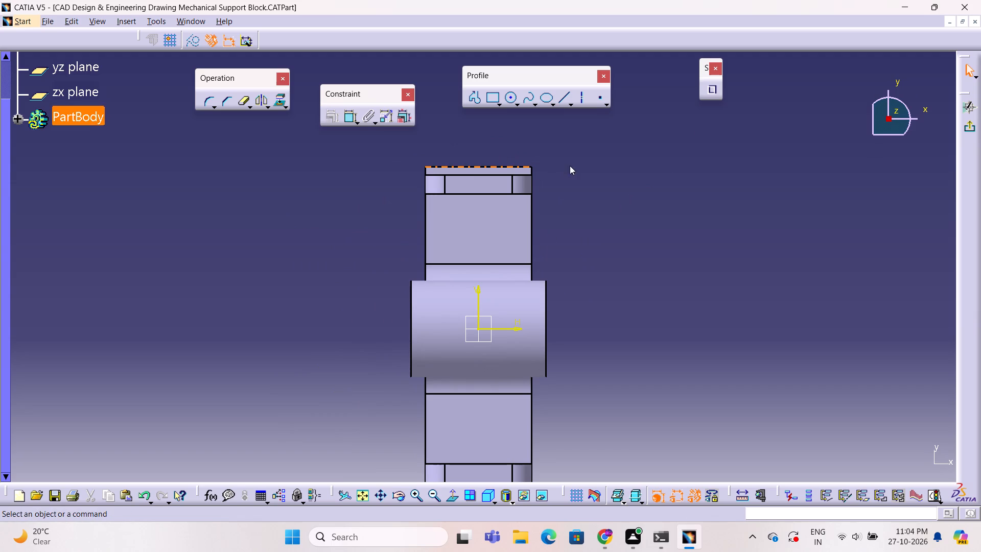
{"action": "left_click", "coordinate": [509, 101]}
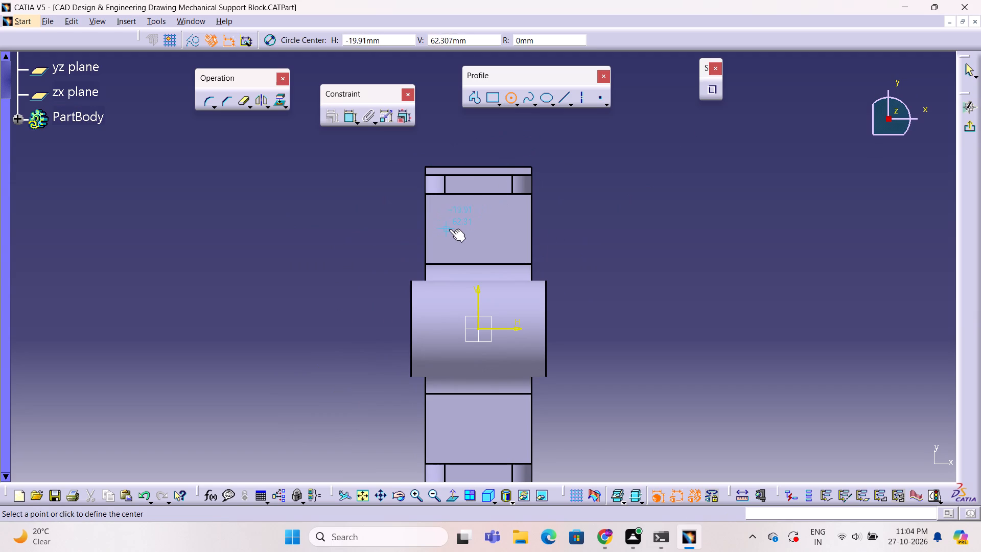
{"action": "left_click", "coordinate": [449, 221]}
{"action": "left_click", "coordinate": [459, 235]}
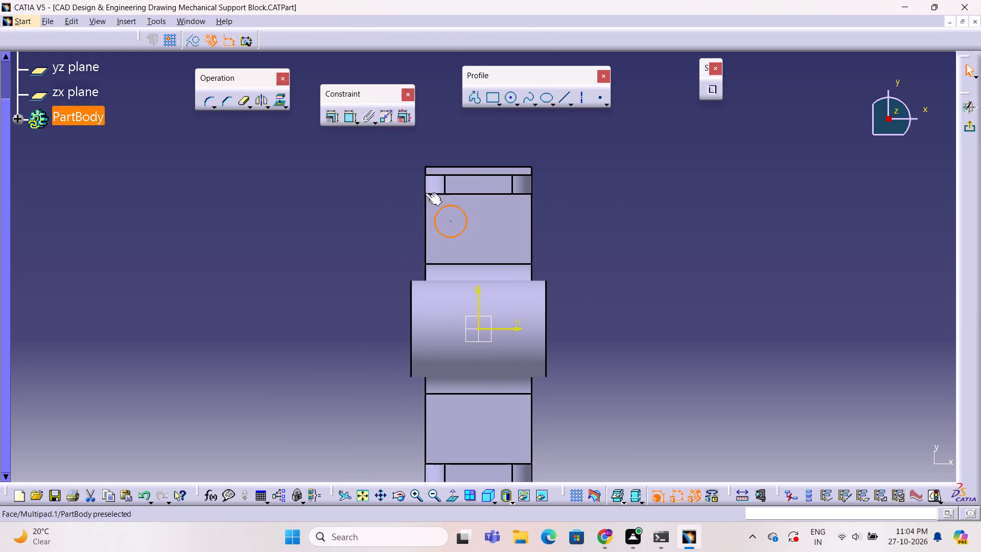
{"action": "left_click", "coordinate": [376, 179]}
Dimension the sketched circle's diameter and set it to 12 mm.
{"action": "left_click", "coordinate": [351, 117]}
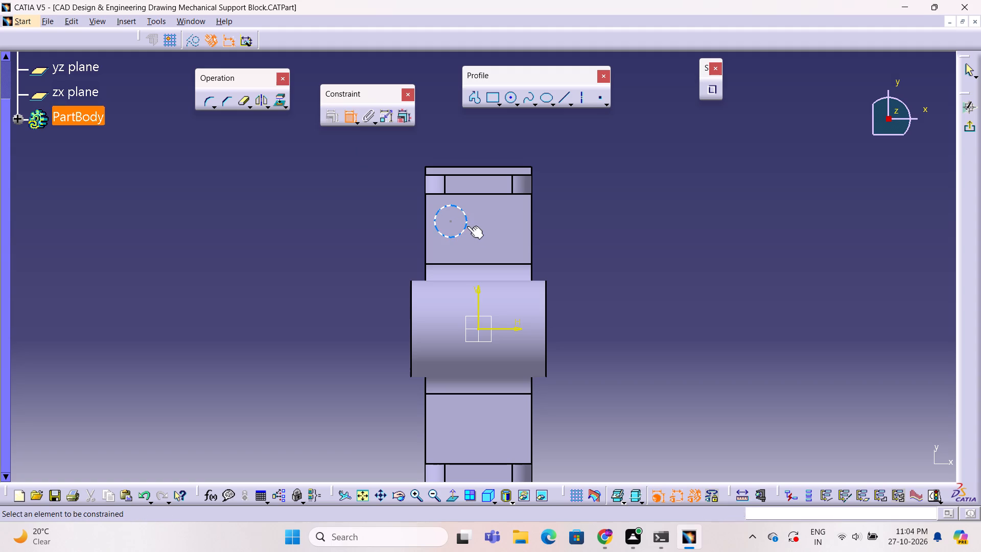
{"action": "left_click", "coordinate": [466, 225]}
{"action": "left_click", "coordinate": [567, 208]}
{"action": "double_click", "coordinate": [568, 205]}
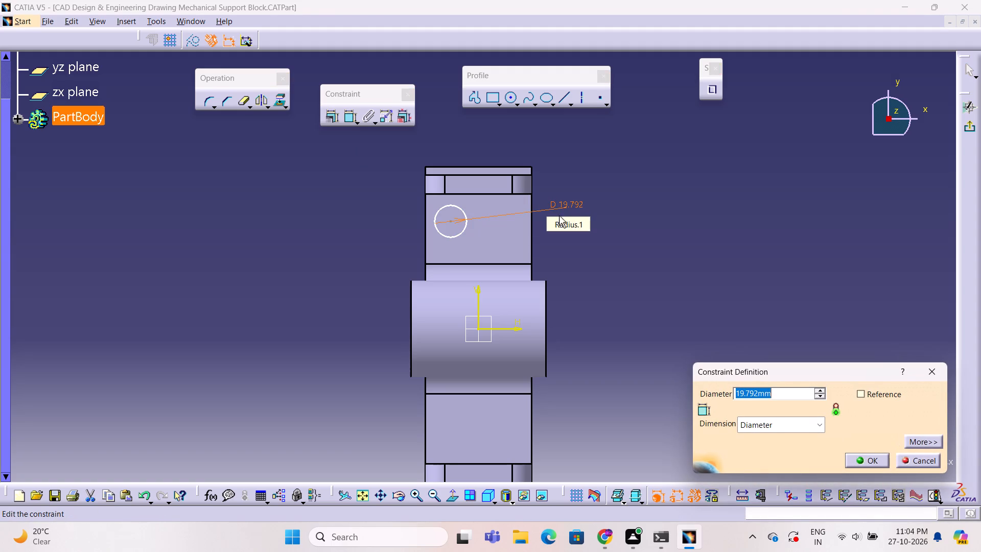
{"action": "type", "text": "12"}
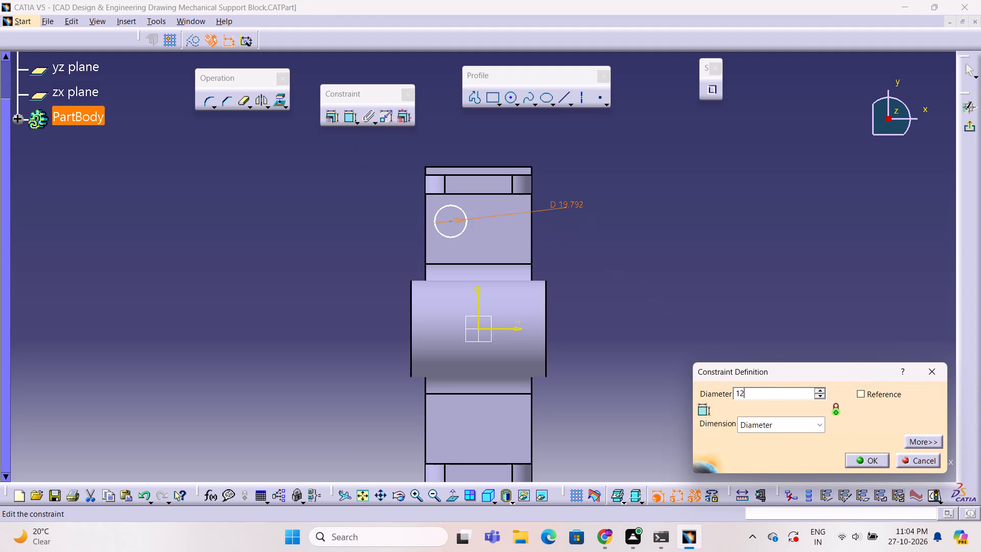
{"action": "left_click", "coordinate": [870, 455]}
{"action": "left_click", "coordinate": [664, 327]}
Mirror the 12 mm circle about the sketch's vertical axis.
{"action": "left_click", "coordinate": [454, 227]}
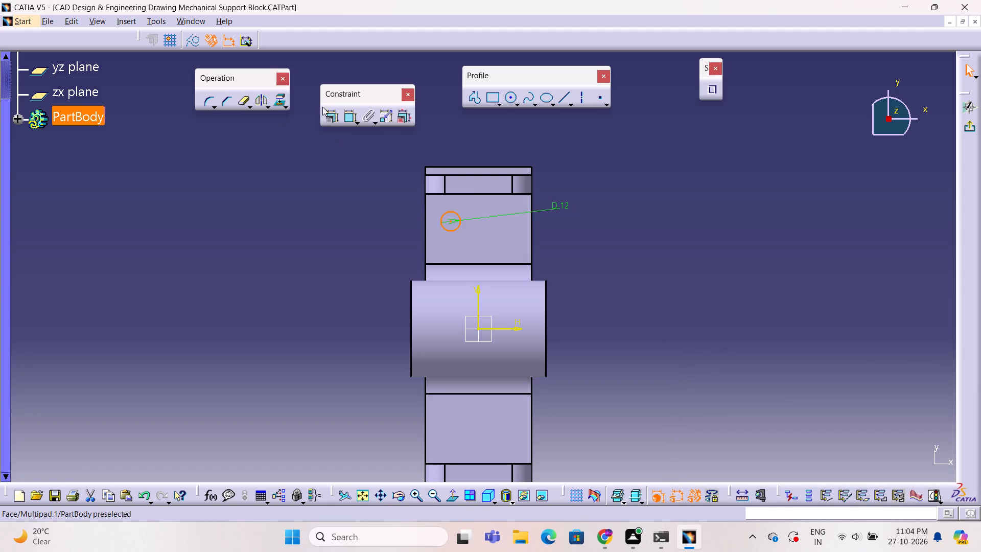
{"action": "left_click", "coordinate": [261, 105]}
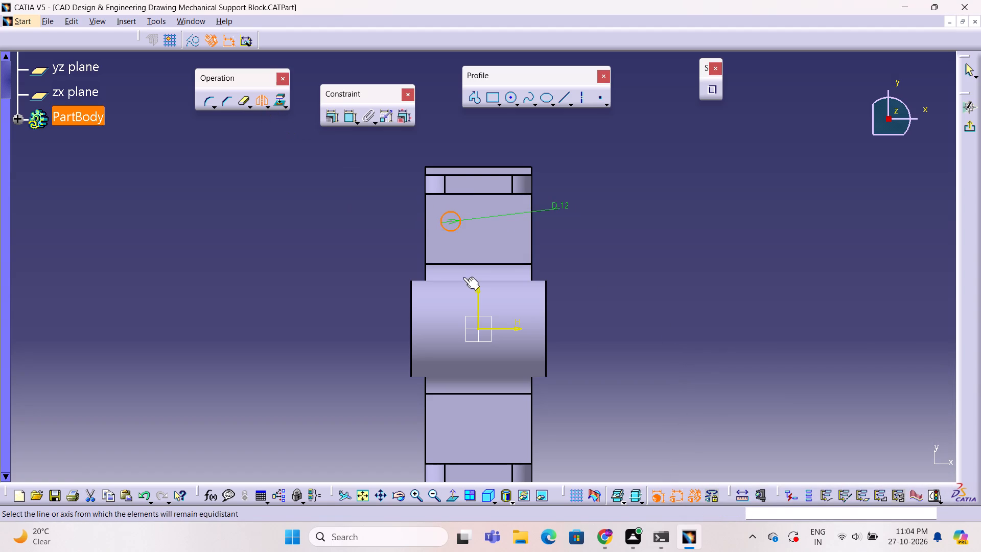
{"action": "left_click", "coordinate": [476, 293]}
{"action": "left_click", "coordinate": [645, 225]}
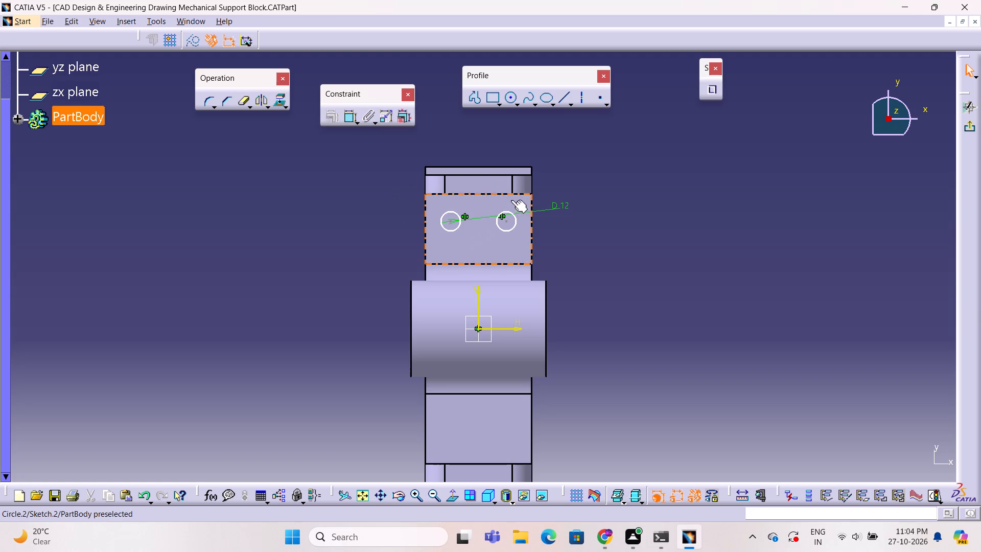
Dimension the original circle's centre from the face edge beside the cylinder and set the distance to 12 mm.
{"action": "left_click", "coordinate": [349, 120]}
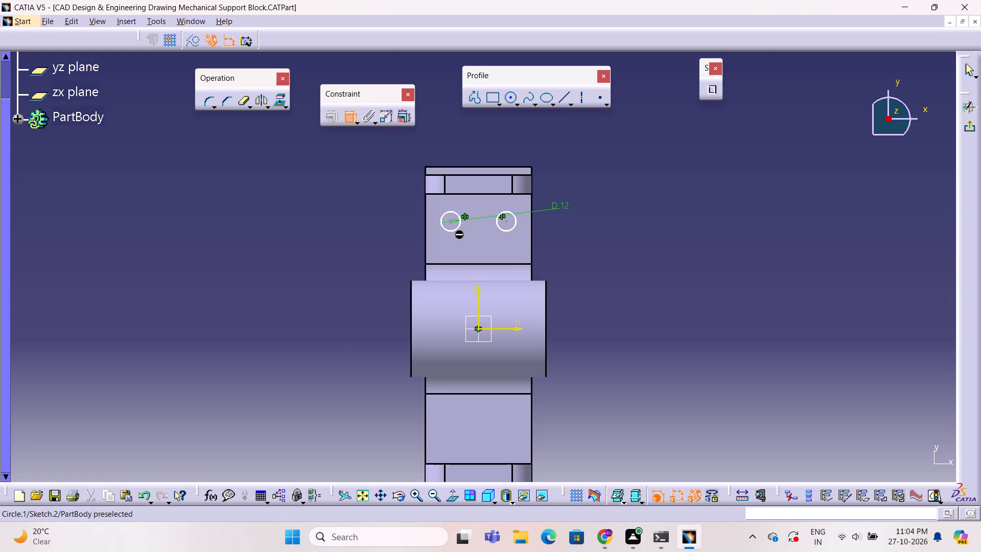
{"action": "left_click", "coordinate": [448, 221]}
{"action": "left_click", "coordinate": [455, 263]}
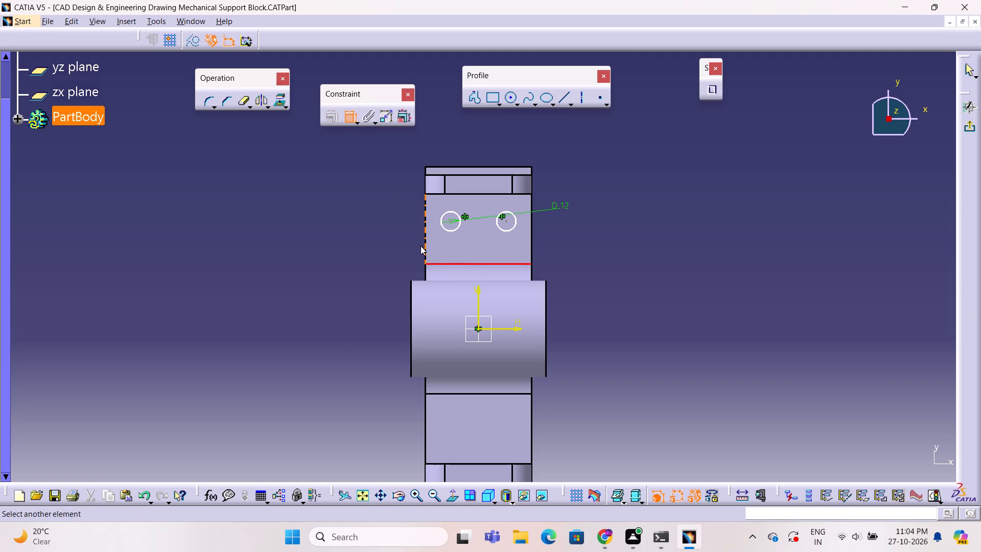
{"action": "left_click", "coordinate": [450, 222]}
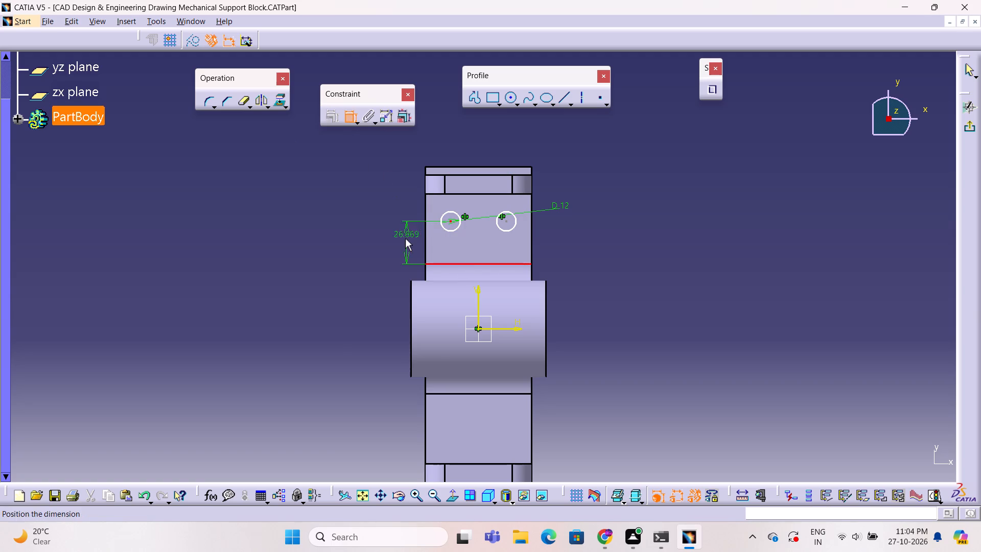
{"action": "left_click", "coordinate": [391, 242]}
{"action": "double_click", "coordinate": [395, 238]}
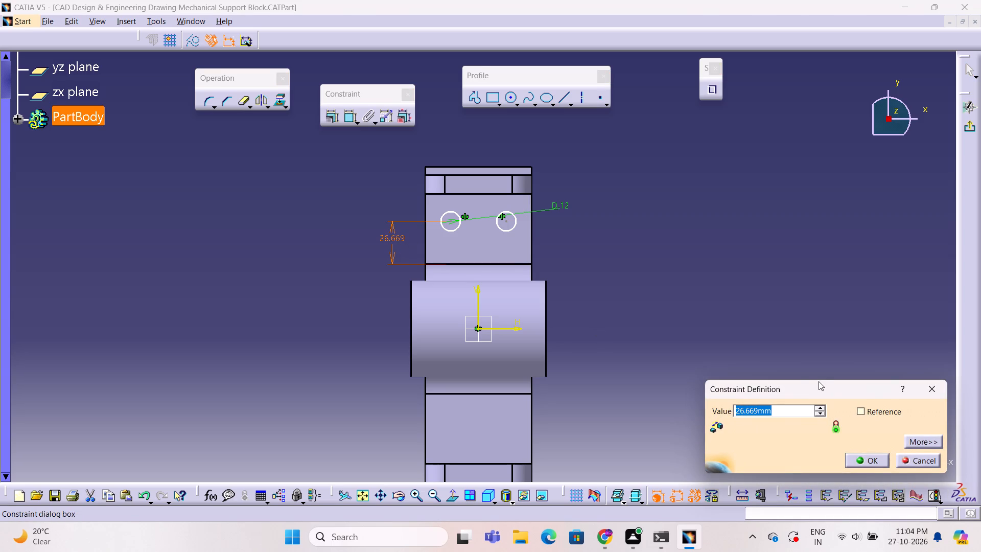
{"action": "type", "text": "12"}
{"action": "key", "text": "Return"}
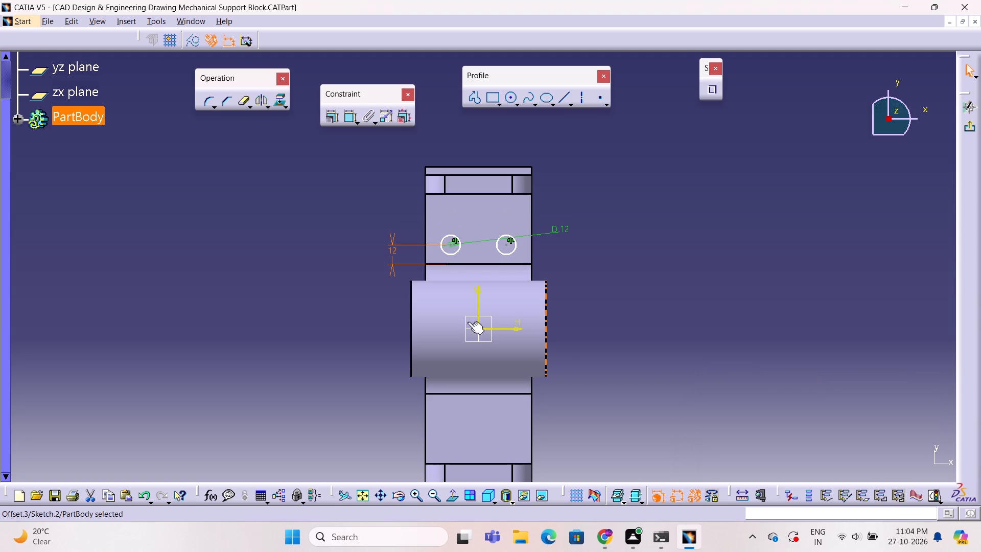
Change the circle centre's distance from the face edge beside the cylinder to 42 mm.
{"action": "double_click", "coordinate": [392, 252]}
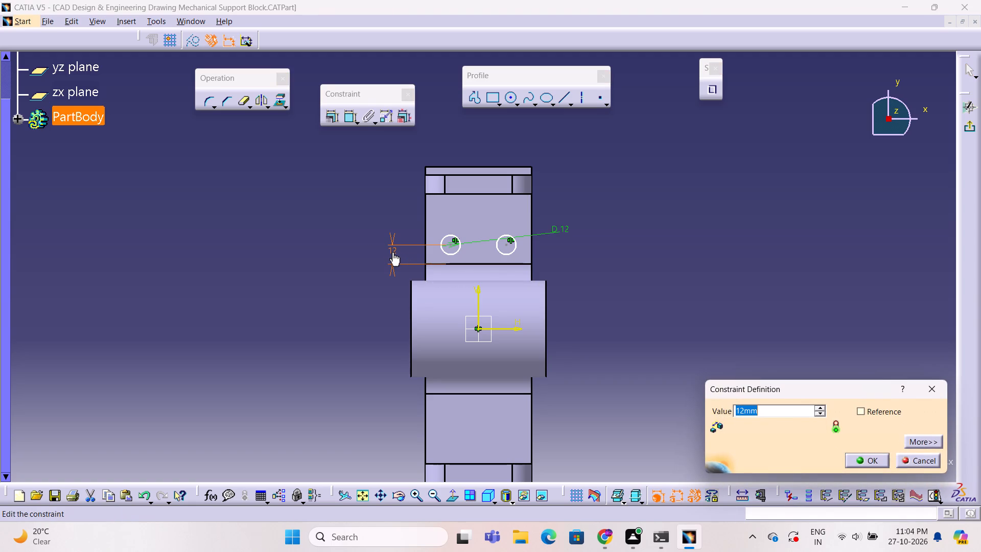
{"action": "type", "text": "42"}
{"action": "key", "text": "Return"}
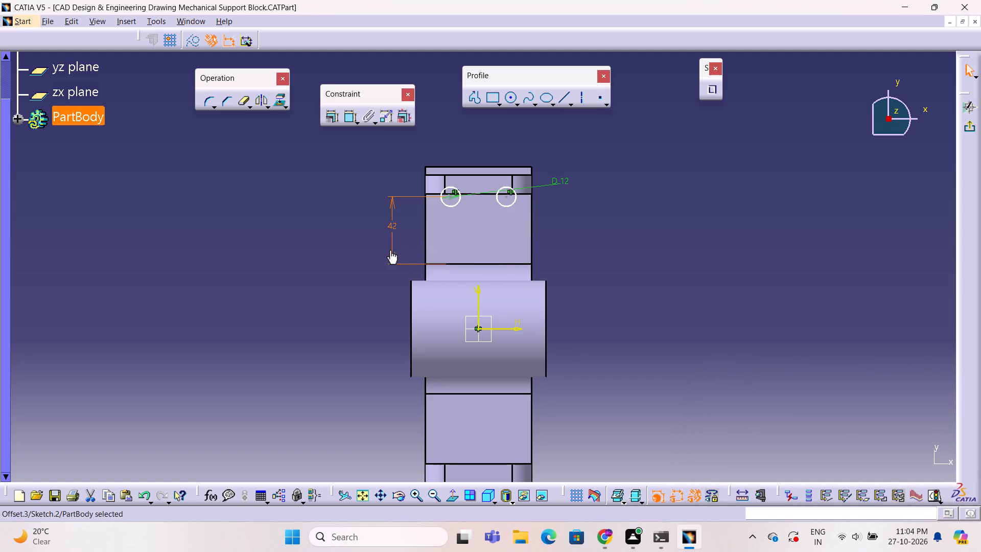
Set the circle centre's distance from the face edge beside the cylinder to 34 mm.
{"action": "type", "text": "34"}
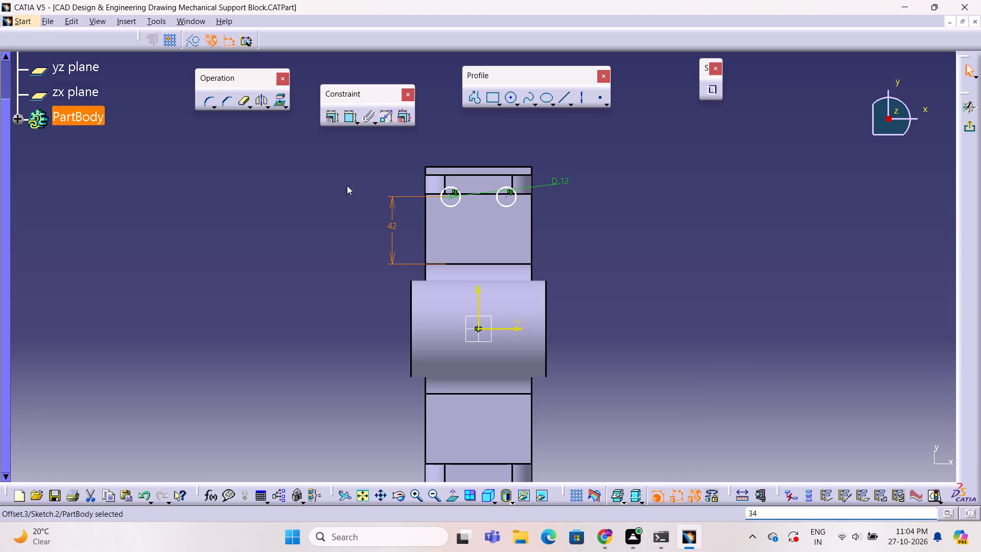
{"action": "double_click", "coordinate": [394, 223]}
{"action": "type", "text": "34"}
{"action": "key", "text": "Return"}
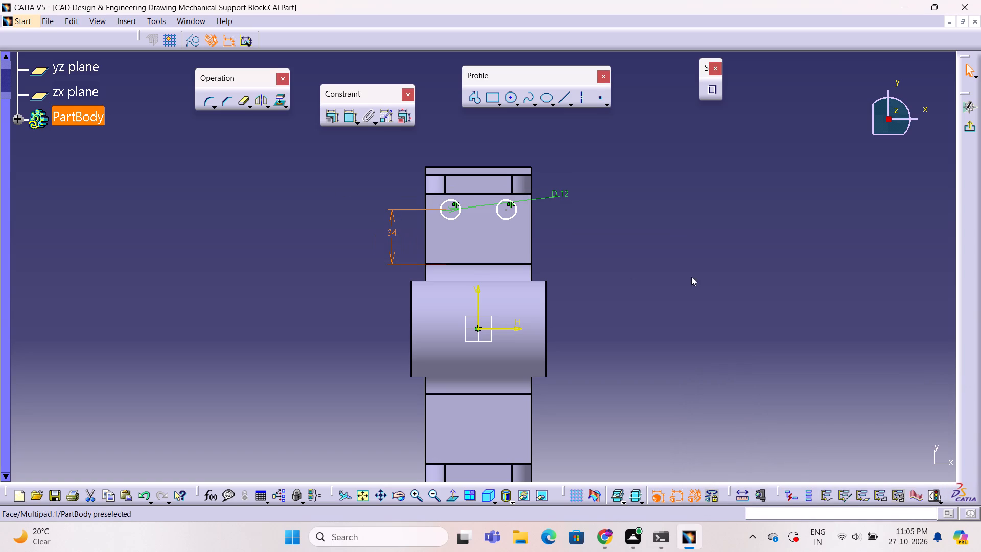
{"action": "left_click", "coordinate": [706, 263]}
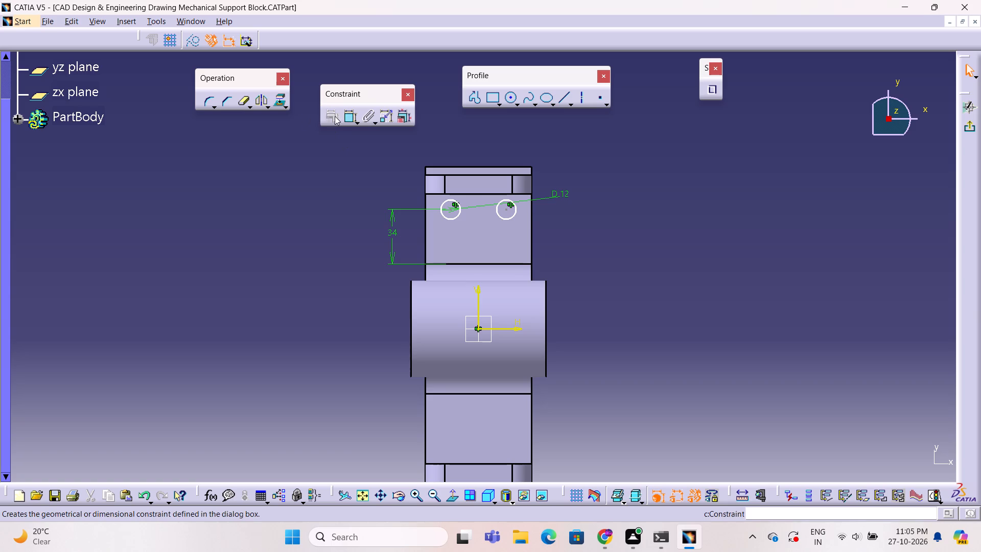
Dimension the original circle's centre from the adjacent side edge of the base and set the distance to 12 mm.
{"action": "left_click", "coordinate": [346, 119]}
{"action": "left_click", "coordinate": [451, 209]}
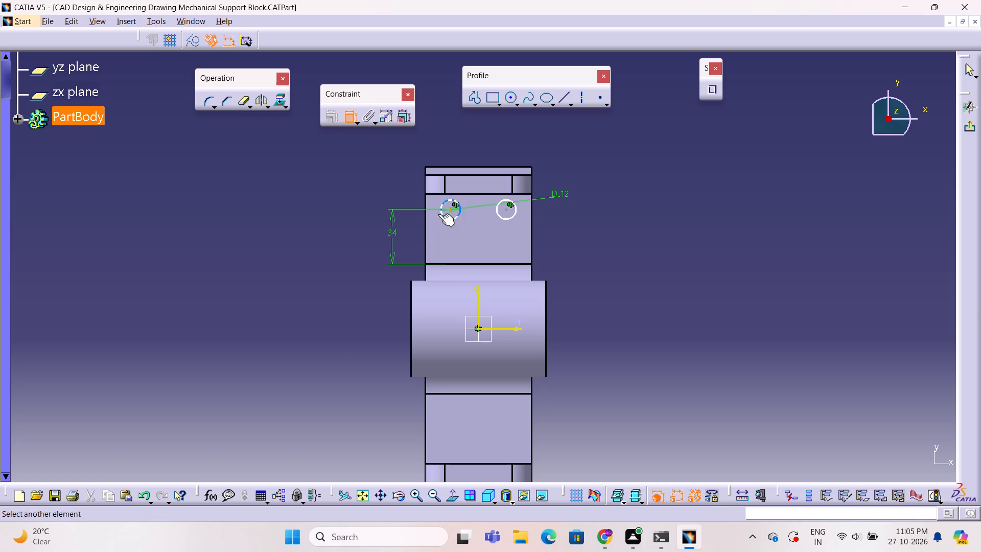
{"action": "left_click", "coordinate": [424, 218]}
{"action": "triple_click", "coordinate": [435, 233]}
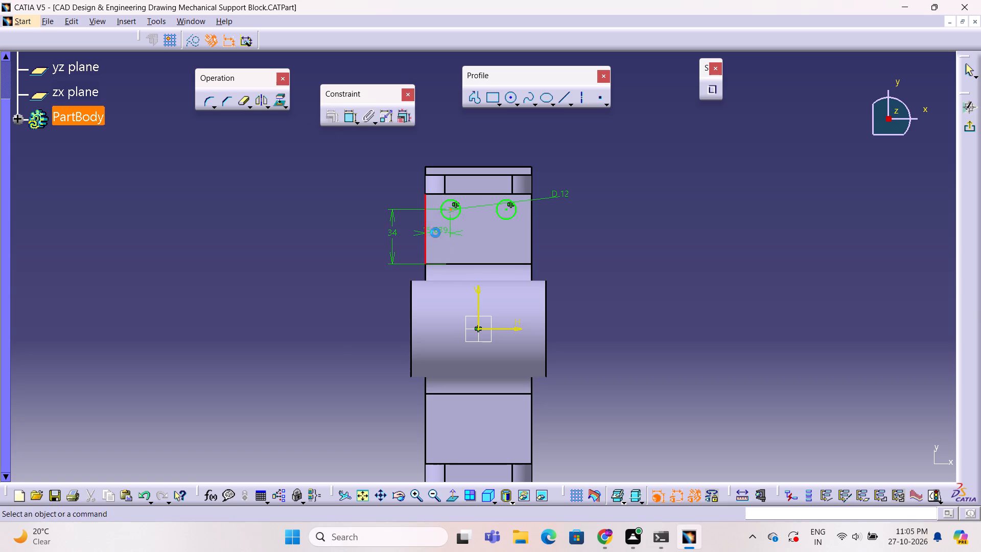
{"action": "type", "text": "12"}
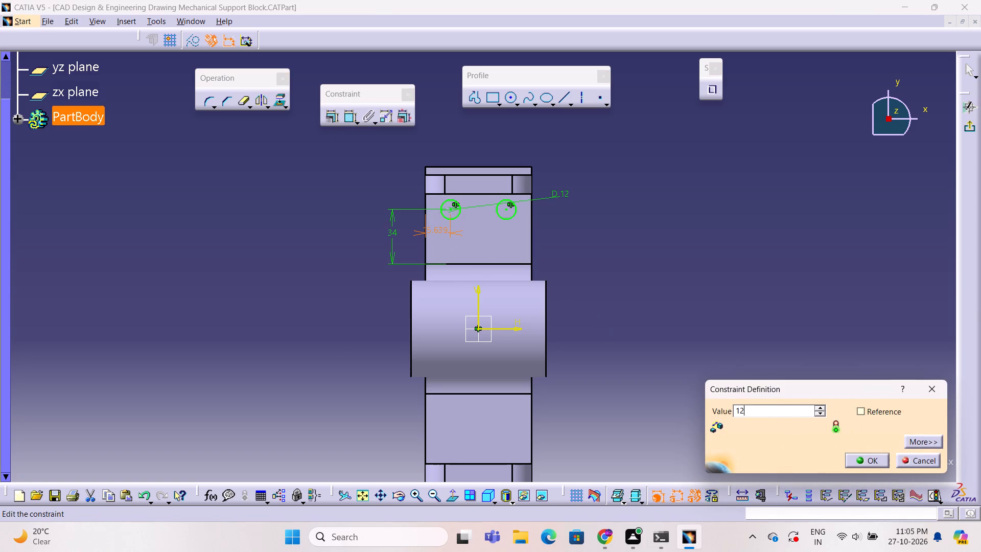
{"action": "key", "text": "Return"}
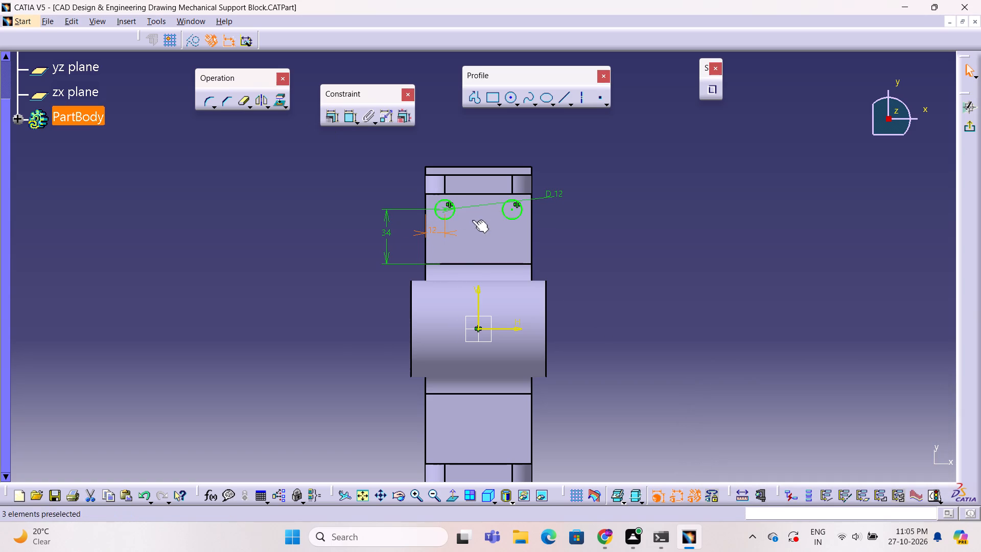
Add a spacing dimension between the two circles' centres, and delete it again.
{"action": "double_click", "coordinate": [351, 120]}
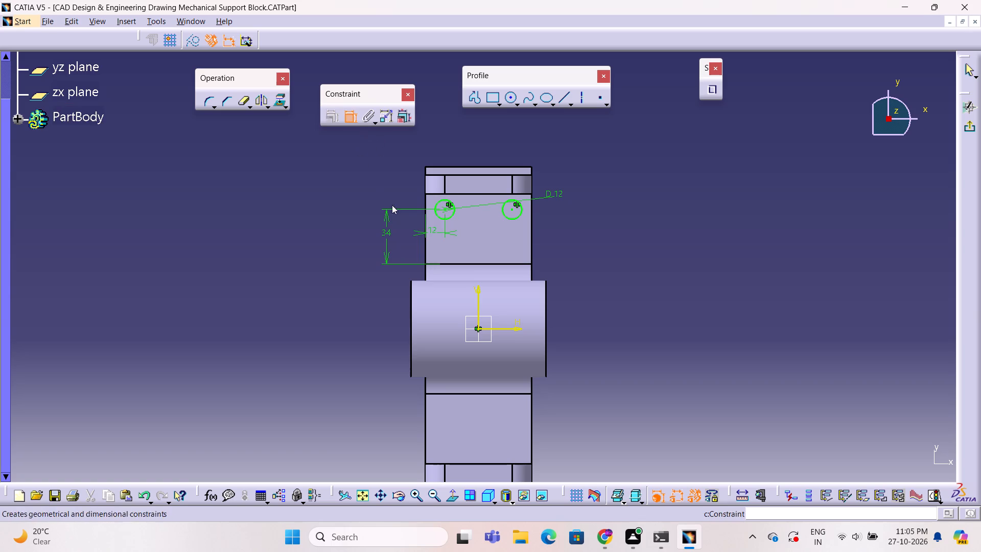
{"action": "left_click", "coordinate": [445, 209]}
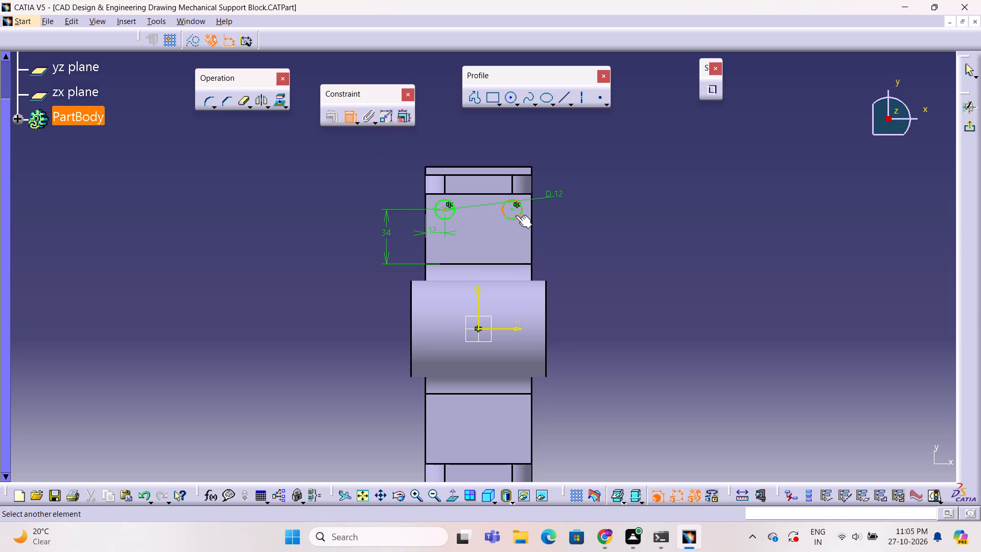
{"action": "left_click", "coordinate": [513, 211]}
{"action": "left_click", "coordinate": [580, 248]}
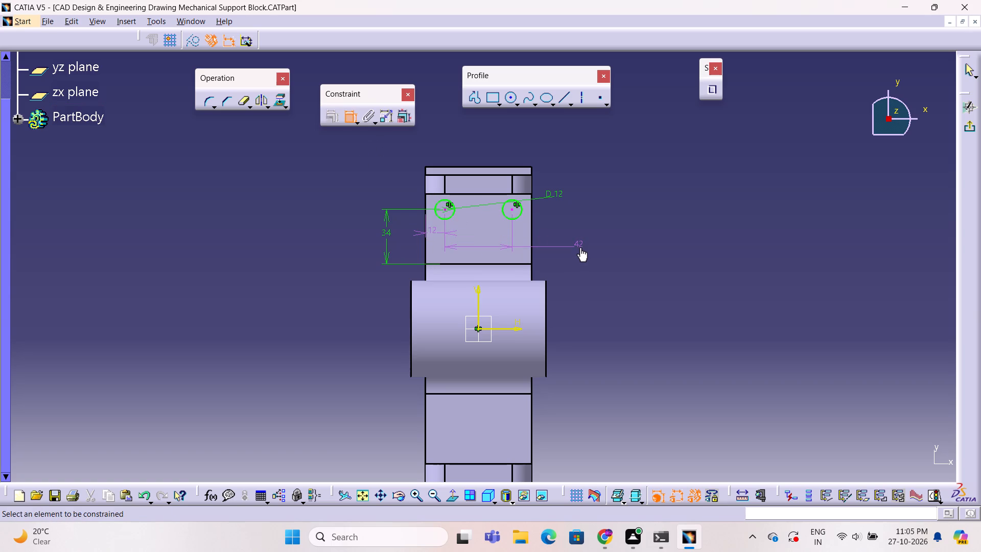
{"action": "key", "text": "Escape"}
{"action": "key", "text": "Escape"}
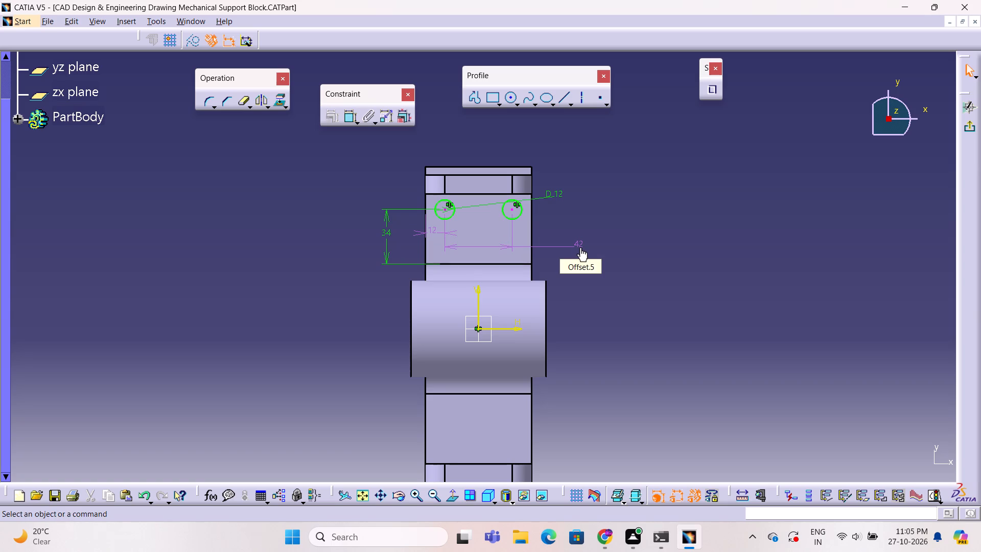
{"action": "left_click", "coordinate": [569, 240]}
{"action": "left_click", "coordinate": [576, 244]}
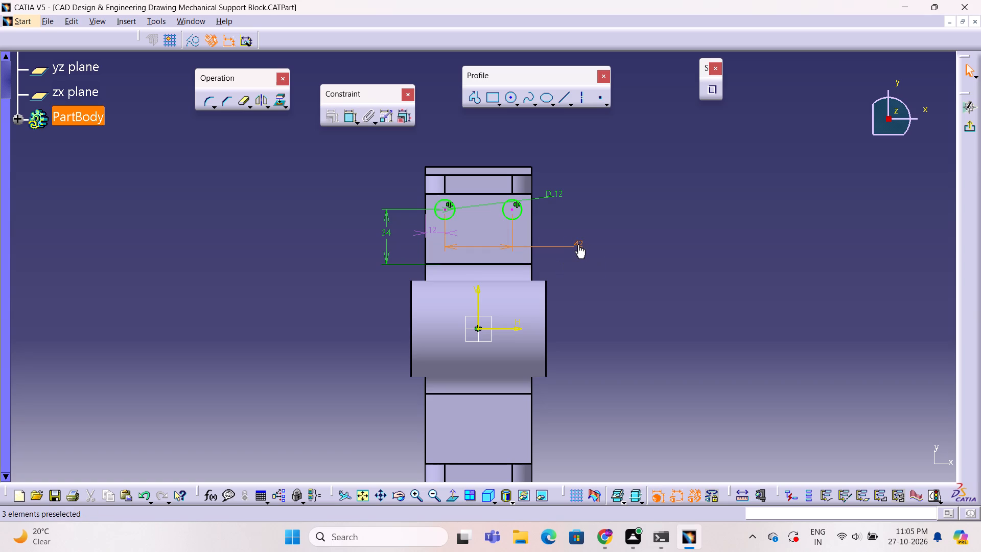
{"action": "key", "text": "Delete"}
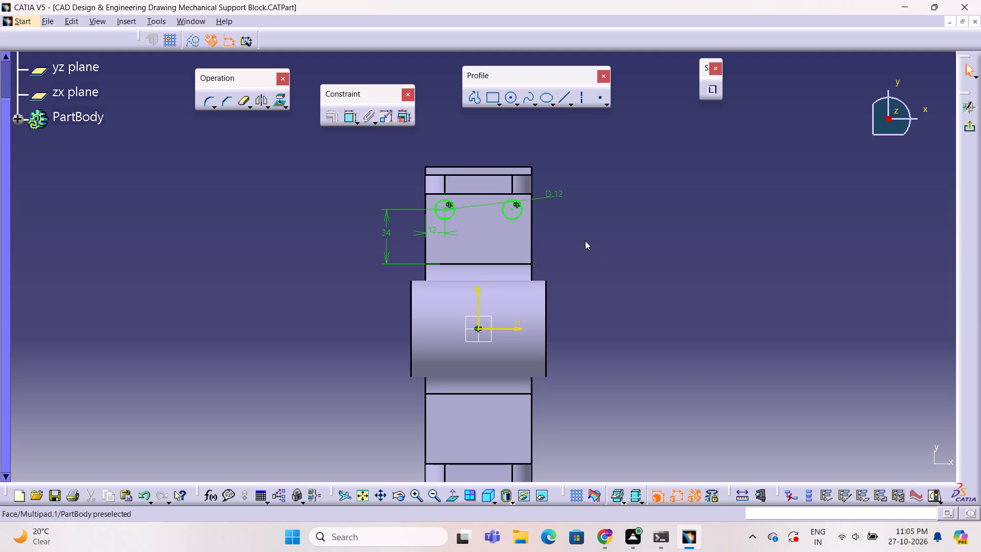
Exit the sketch and cut the two circles through the base as a pocket with the Up to last limit.
{"action": "middle_click_drag", "start_coordinate": [585, 240], "coordinate": [578, 269]}
{"action": "middle_click_drag", "start_coordinate": [578, 267], "coordinate": [534, 249]}
{"action": "middle_click_drag", "start_coordinate": [585, 272], "coordinate": [566, 333], "text": "ctrl"}
{"action": "middle_click_drag", "start_coordinate": [567, 324], "coordinate": [567, 326], "text": "ctrl"}
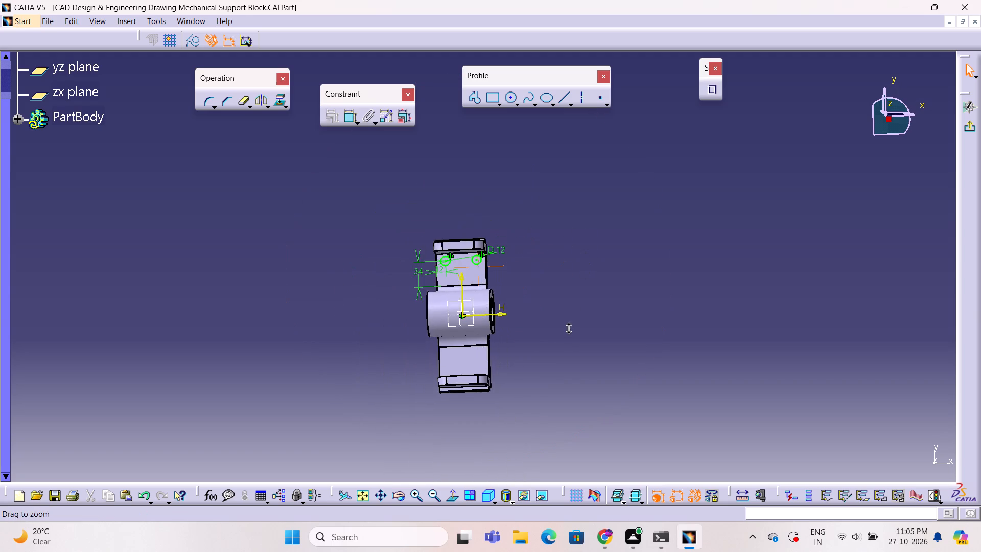
{"action": "middle_click_drag", "start_coordinate": [567, 326], "coordinate": [474, 275], "text": "ctrl"}
{"action": "middle_click_drag", "start_coordinate": [558, 324], "coordinate": [556, 269]}
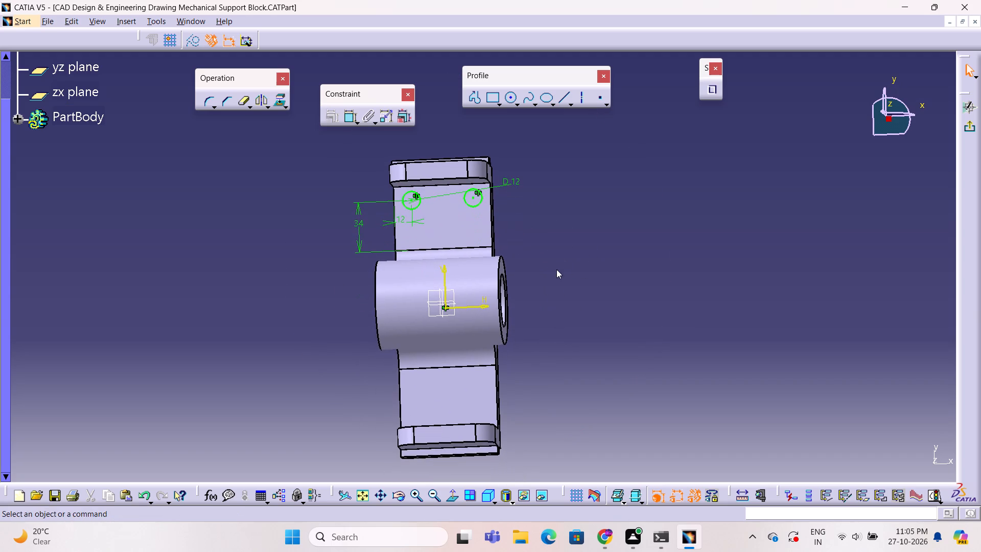
{"action": "left_click", "coordinate": [968, 131]}
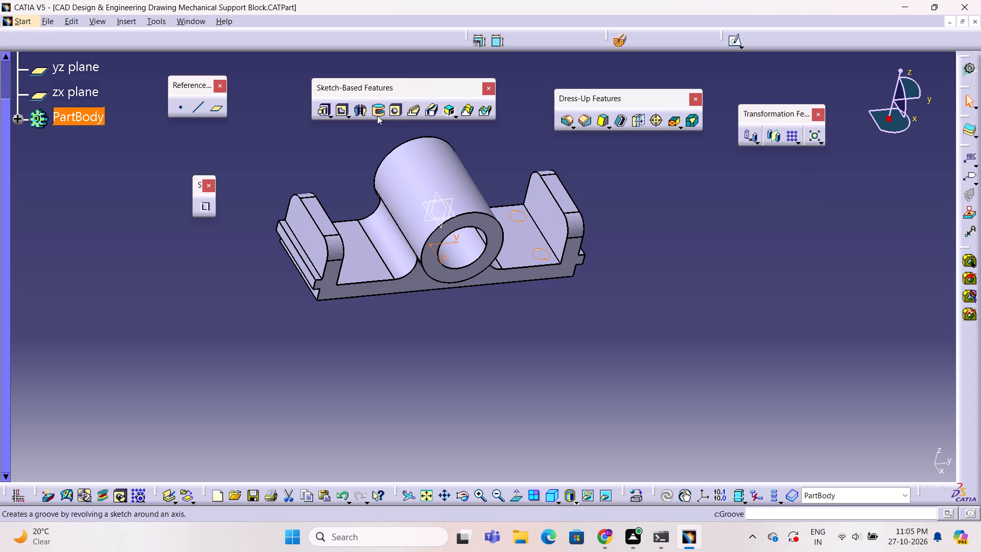
{"action": "left_click", "coordinate": [339, 113]}
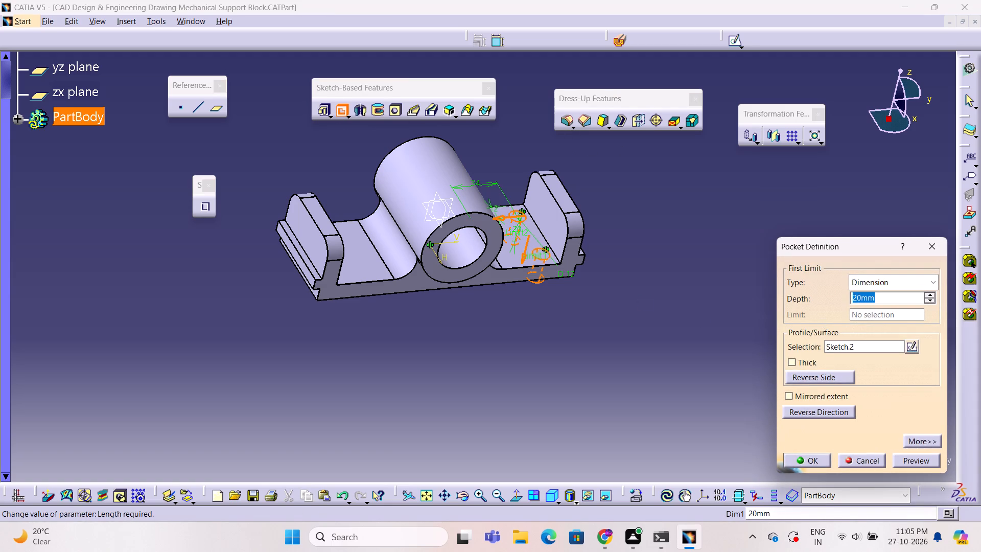
{"action": "left_click", "coordinate": [917, 286]}
{"action": "left_click", "coordinate": [917, 324]}
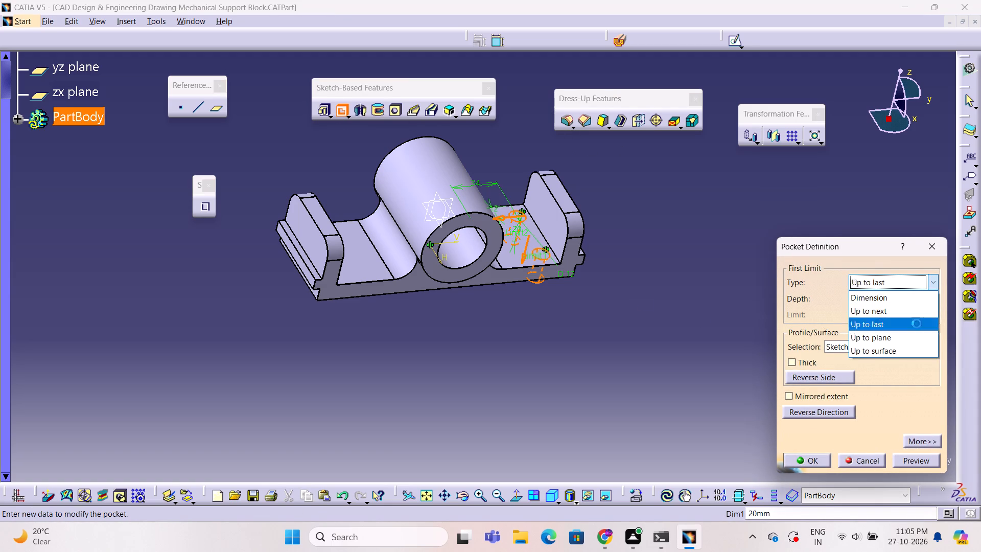
{"action": "left_click", "coordinate": [924, 466]}
{"action": "left_click", "coordinate": [798, 458]}
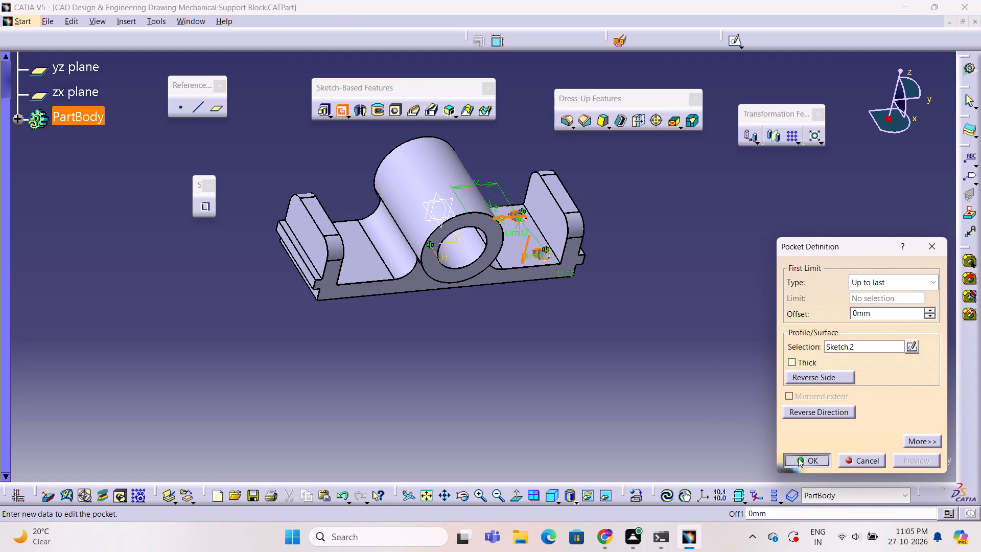
{"action": "left_click", "coordinate": [505, 362]}
Start a sketch on the base's upper face across the cylinder from the two holes and draw a circle near its side edge.
{"action": "left_click", "coordinate": [363, 262]}
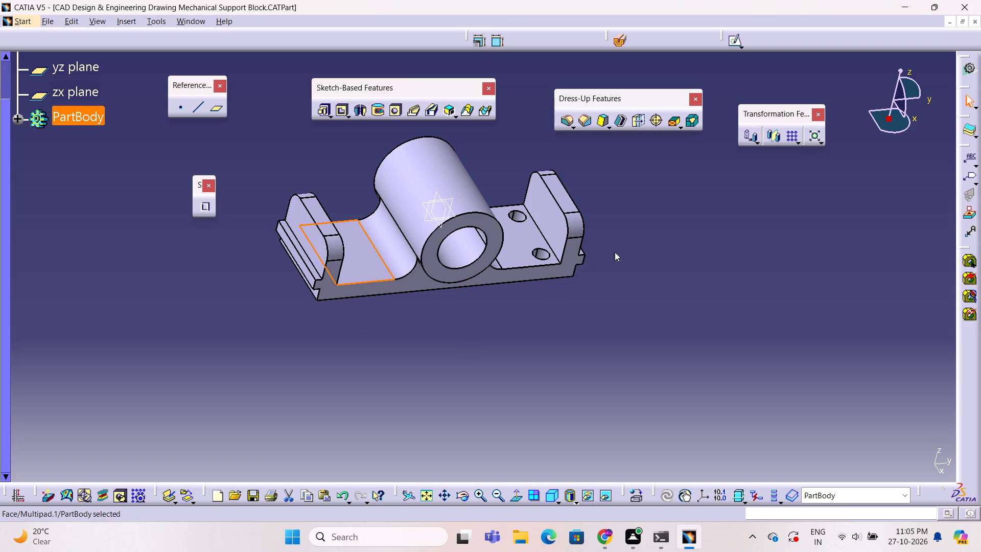
{"action": "left_click", "coordinate": [734, 42]}
{"action": "middle_click_drag", "start_coordinate": [558, 395], "coordinate": [575, 335]}
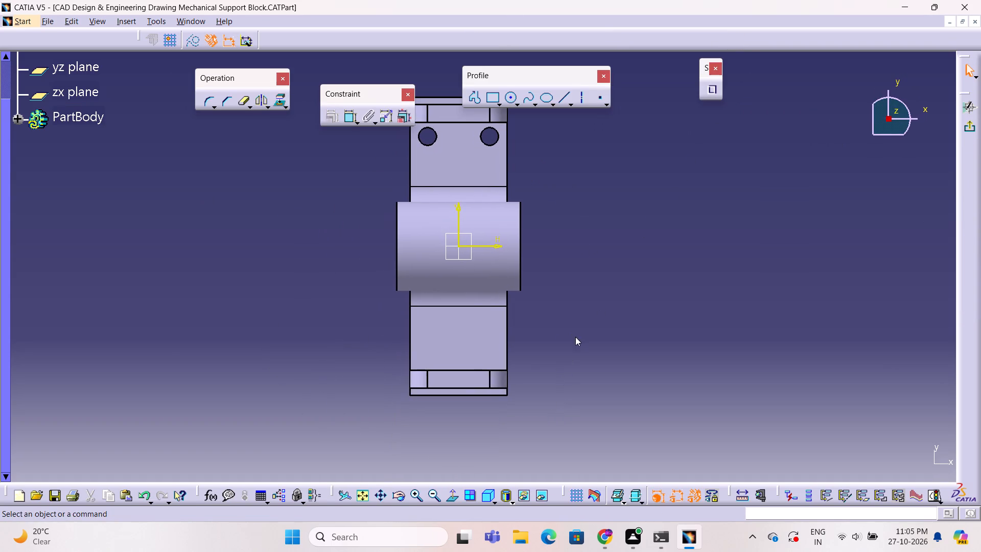
{"action": "left_click", "coordinate": [509, 99]}
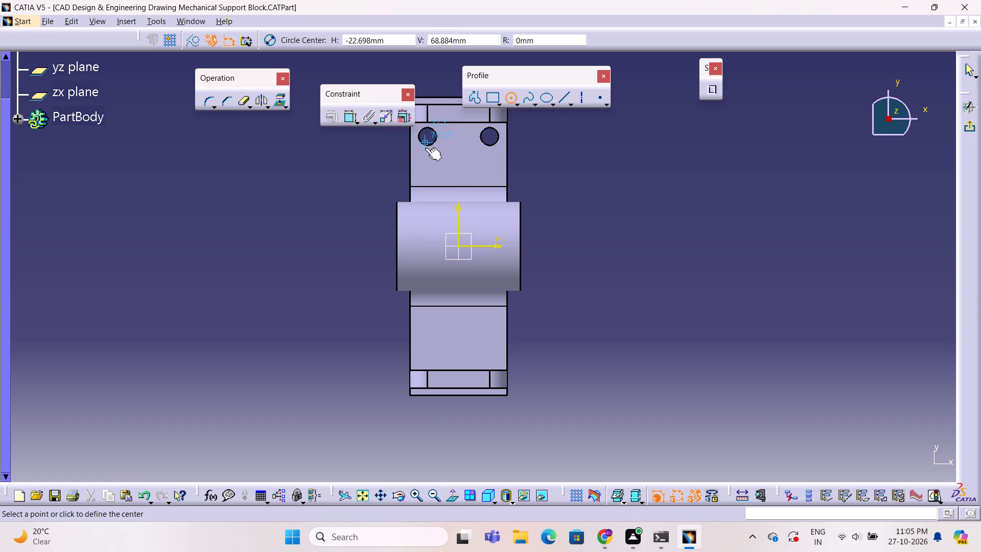
{"action": "left_click", "coordinate": [428, 346]}
{"action": "left_click", "coordinate": [436, 353]}
{"action": "left_click", "coordinate": [646, 309]}
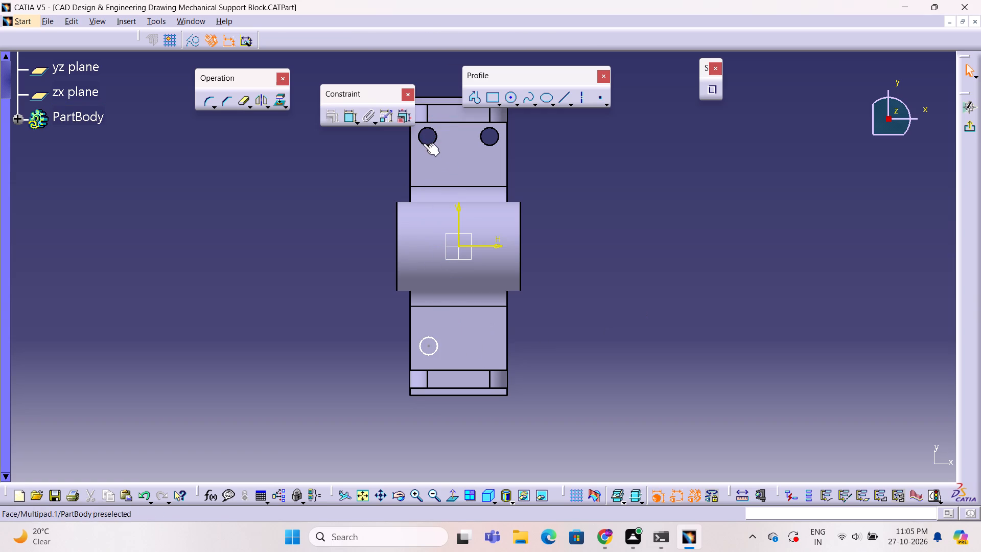
Constrain the new circle equal to the existing hole on the same side of the base.
{"action": "left_click", "coordinate": [435, 142]}
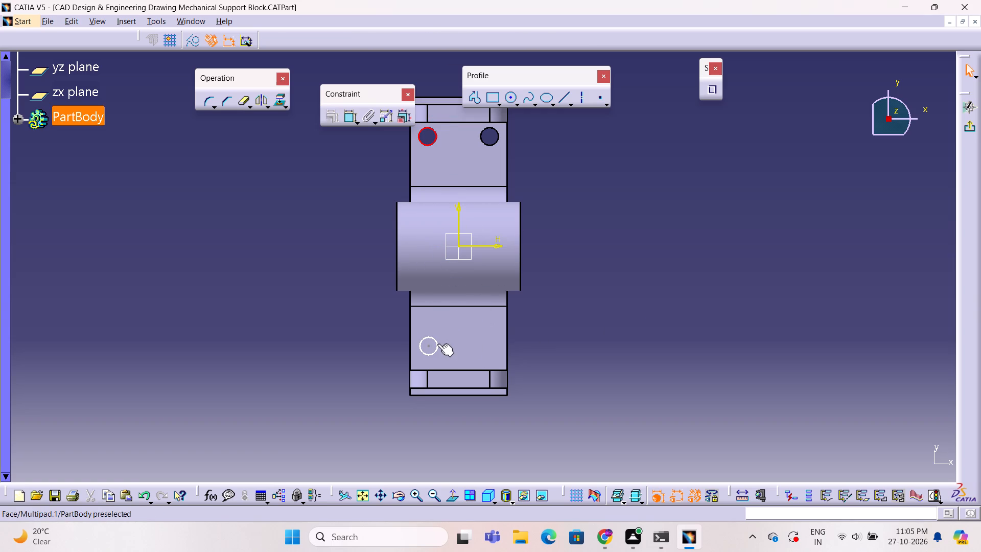
{"action": "left_click", "coordinate": [437, 343], "text": "ctrl"}
{"action": "left_click", "coordinate": [334, 120]}
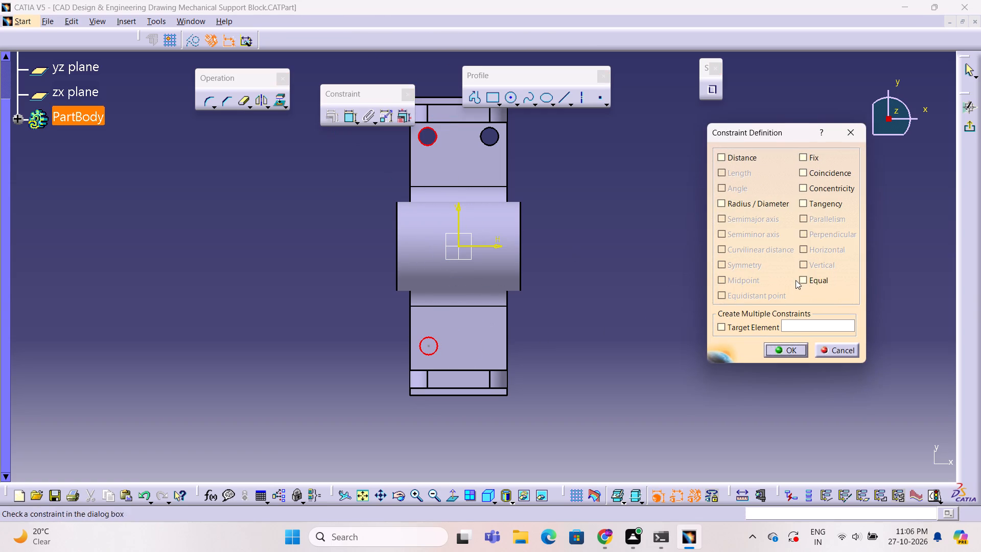
{"action": "left_click", "coordinate": [805, 280]}
{"action": "left_click", "coordinate": [803, 352]}
{"action": "left_click", "coordinate": [645, 320]}
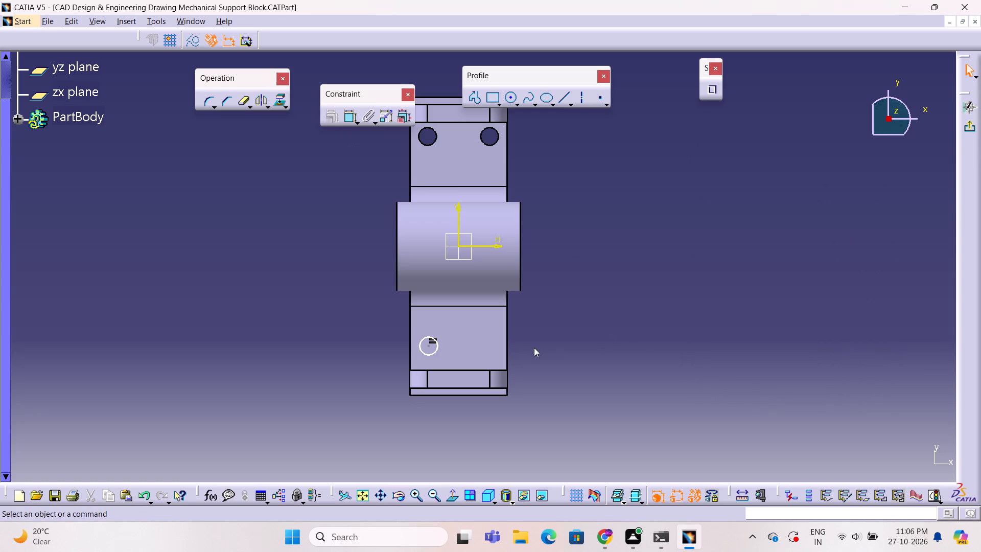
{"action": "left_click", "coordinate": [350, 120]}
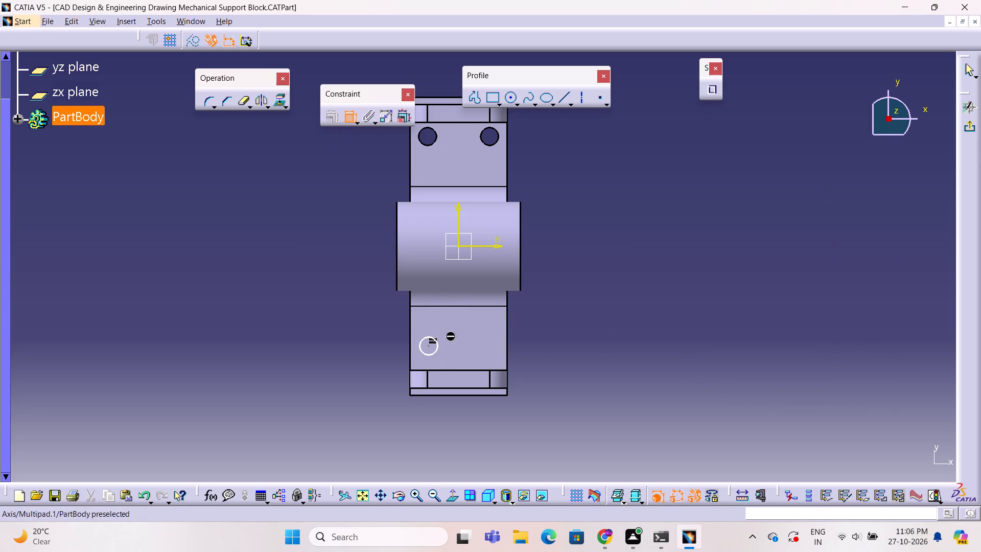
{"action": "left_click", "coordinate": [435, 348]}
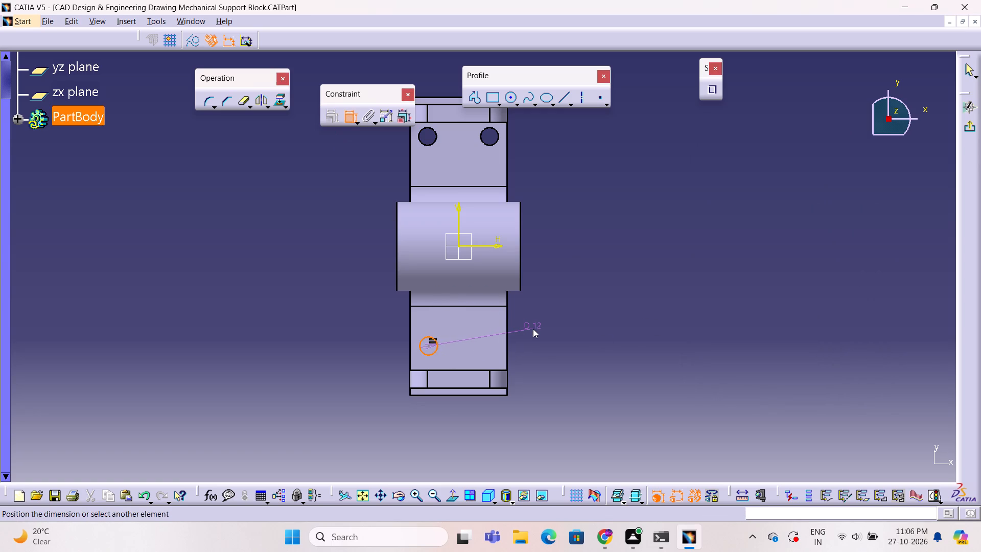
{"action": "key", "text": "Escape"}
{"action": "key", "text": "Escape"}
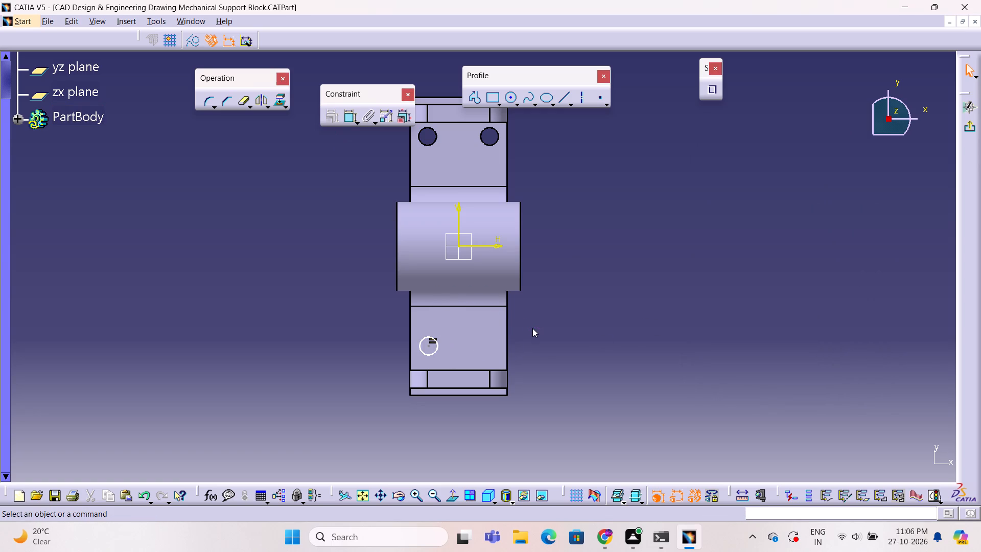
Mirror the circle about the sketch's vertical axis.
{"action": "left_click", "coordinate": [439, 347]}
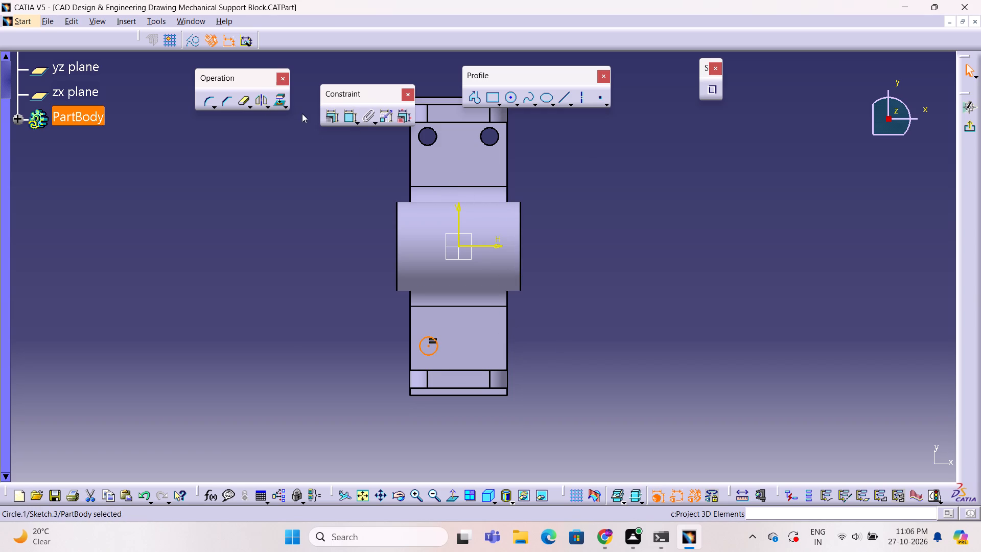
{"action": "left_click", "coordinate": [262, 102]}
{"action": "left_click", "coordinate": [457, 212]}
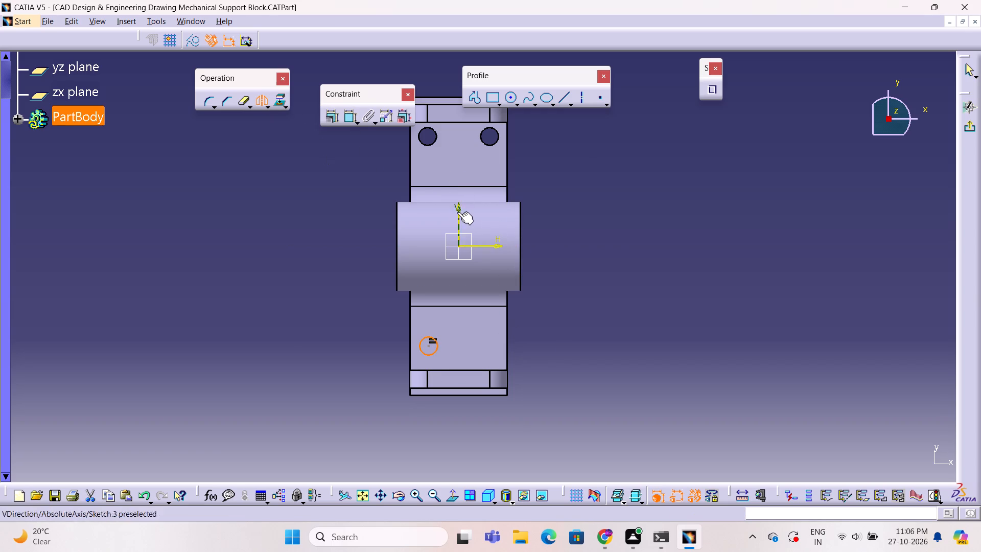
{"action": "left_click", "coordinate": [681, 246]}
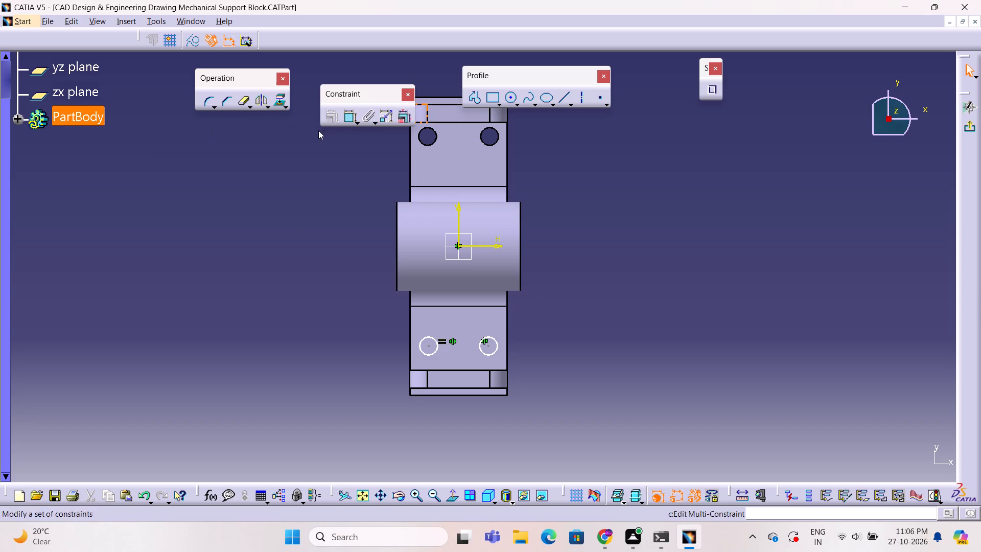
Dimension the original circle's centre from the adjacent side edge of the base and set the distance to 12 mm.
{"action": "left_click", "coordinate": [346, 119]}
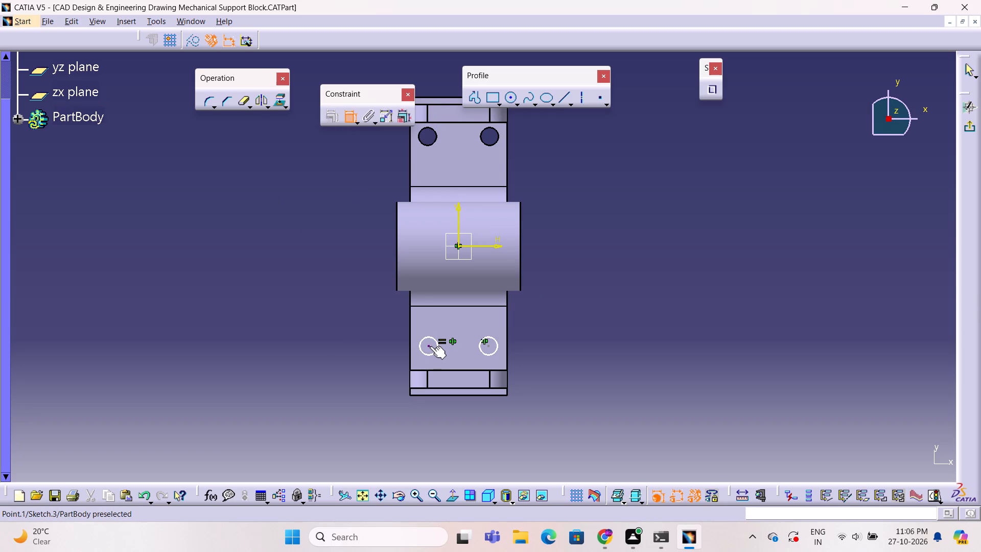
{"action": "double_click", "coordinate": [428, 346]}
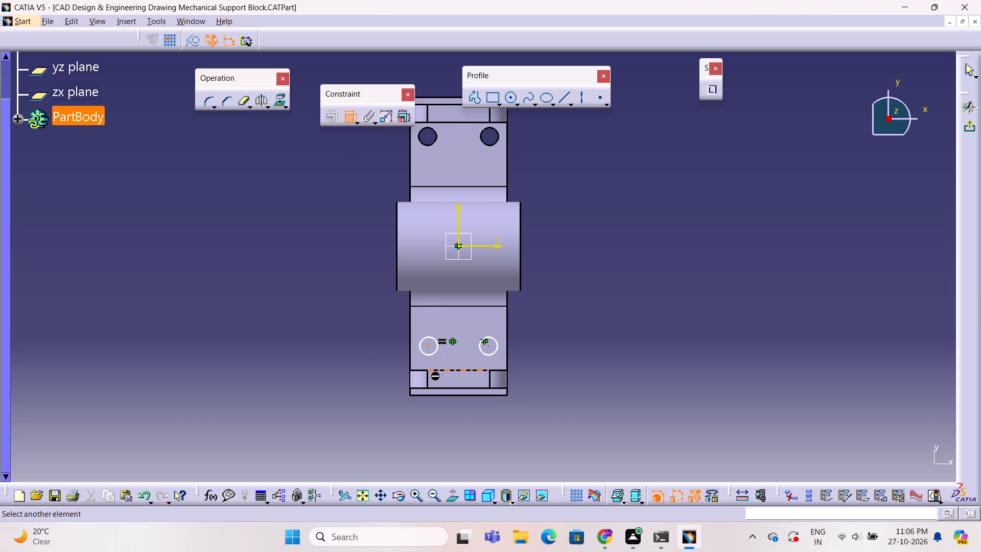
{"action": "left_click", "coordinate": [411, 344]}
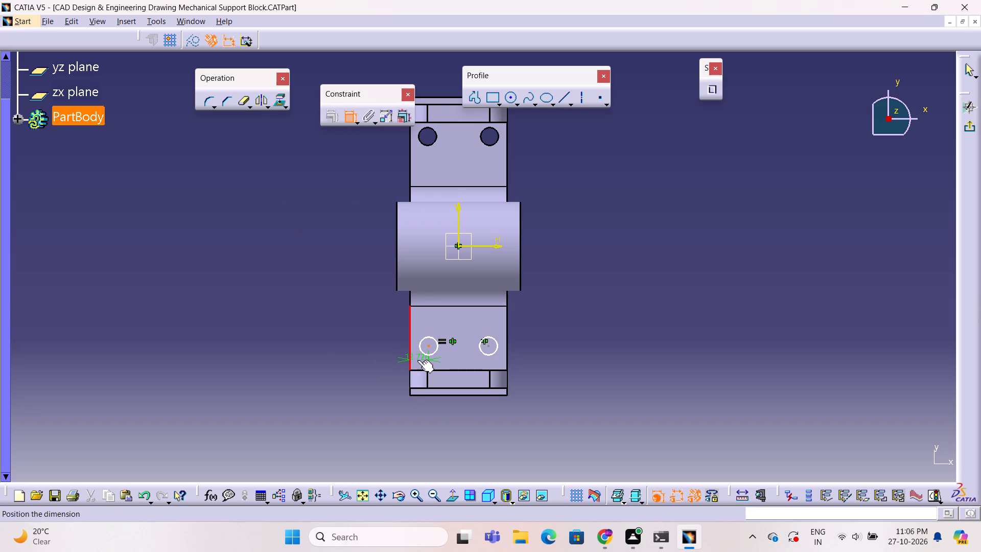
{"action": "left_click", "coordinate": [417, 360]}
{"action": "double_click", "coordinate": [419, 359]}
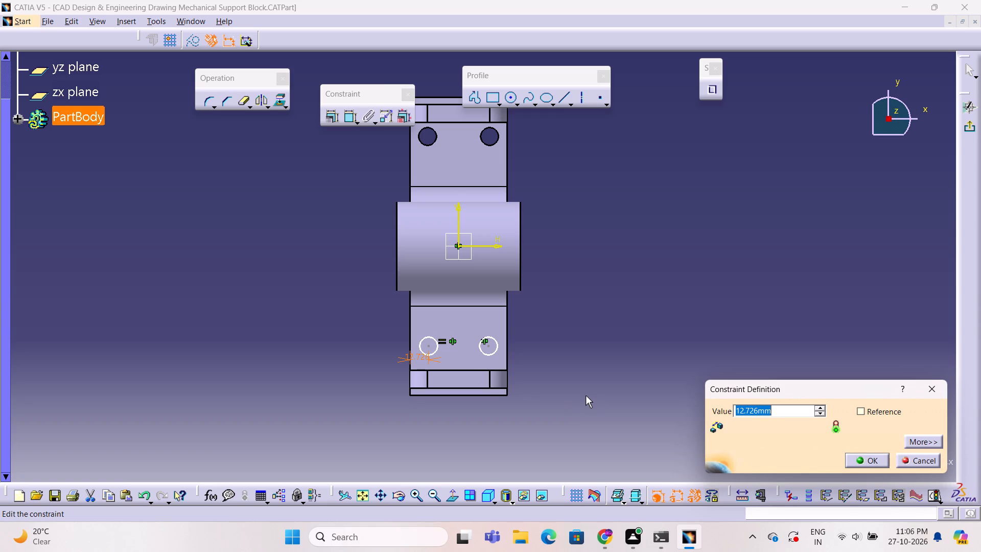
{"action": "type", "text": "12"}
{"action": "key", "text": "Return"}
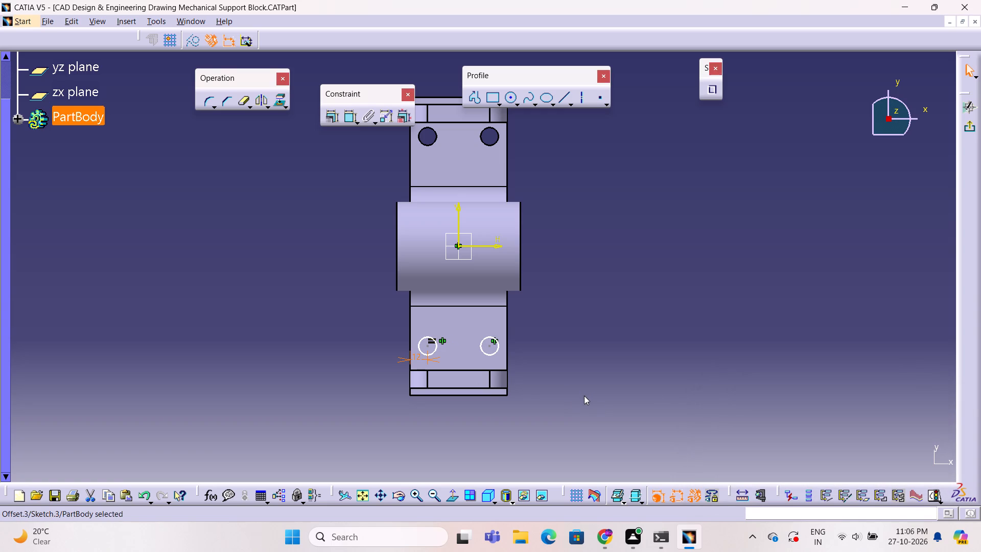
{"action": "left_click", "coordinate": [572, 376]}
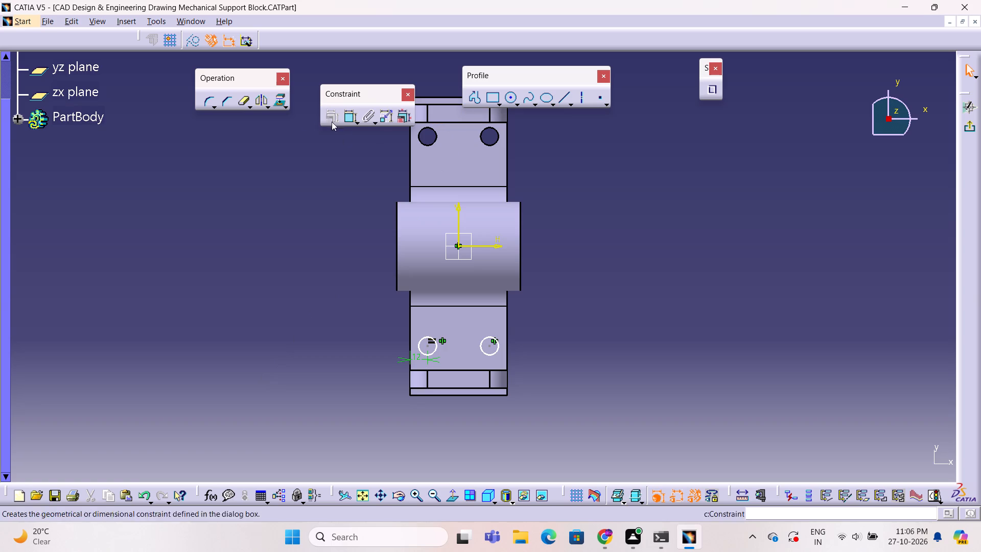
Dimension the original circle's centre from the face edge beside the cylinder and set the distance to 32 mm.
{"action": "left_click", "coordinate": [351, 116]}
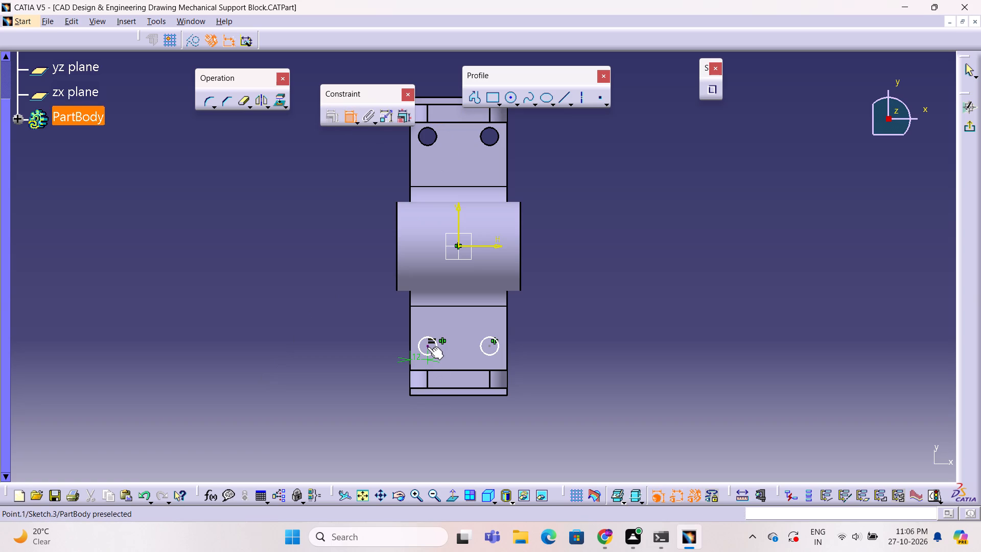
{"action": "left_click", "coordinate": [427, 347]}
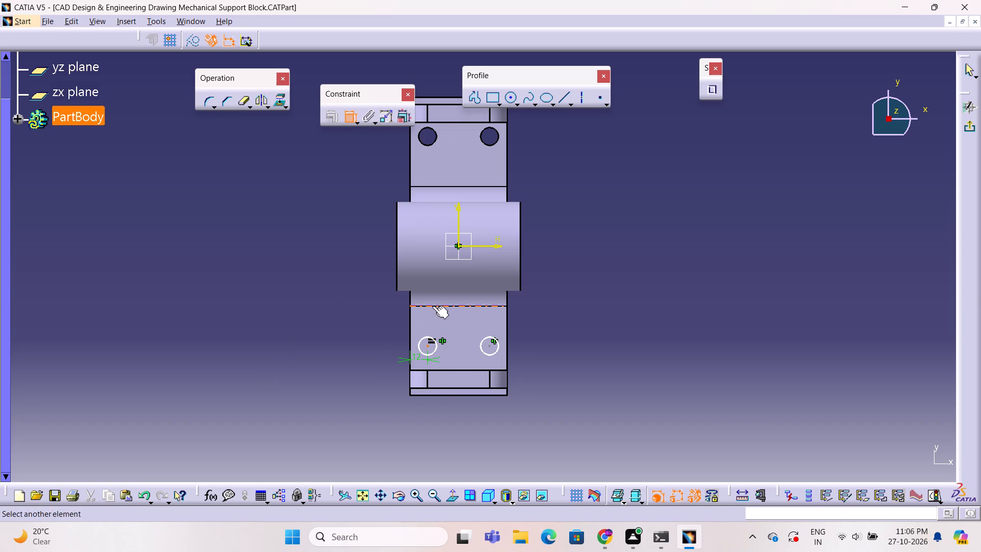
{"action": "left_click", "coordinate": [432, 306]}
{"action": "left_click", "coordinate": [387, 329]}
{"action": "double_click", "coordinate": [388, 326]}
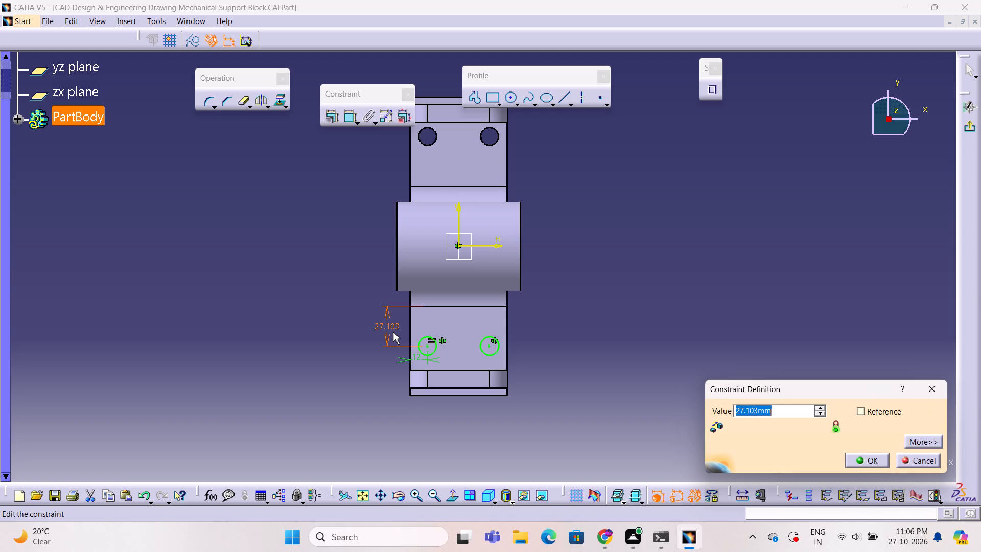
{"action": "type", "text": "32"}
{"action": "key", "text": "Return"}
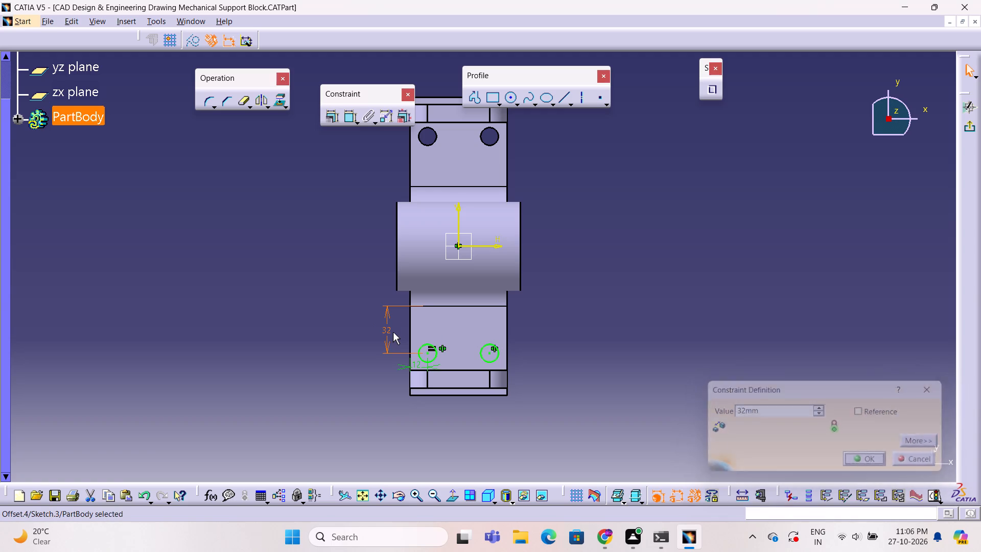
{"action": "left_click", "coordinate": [562, 326]}
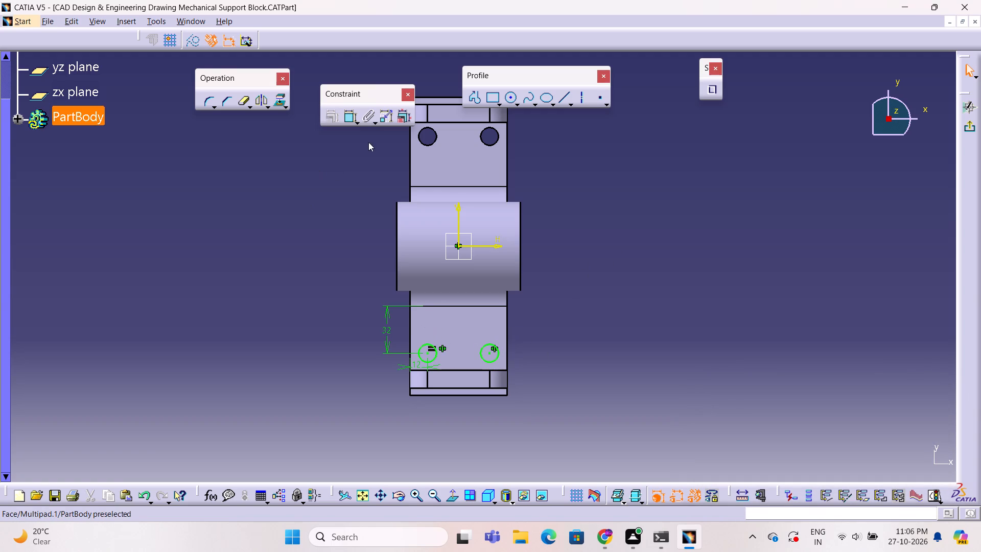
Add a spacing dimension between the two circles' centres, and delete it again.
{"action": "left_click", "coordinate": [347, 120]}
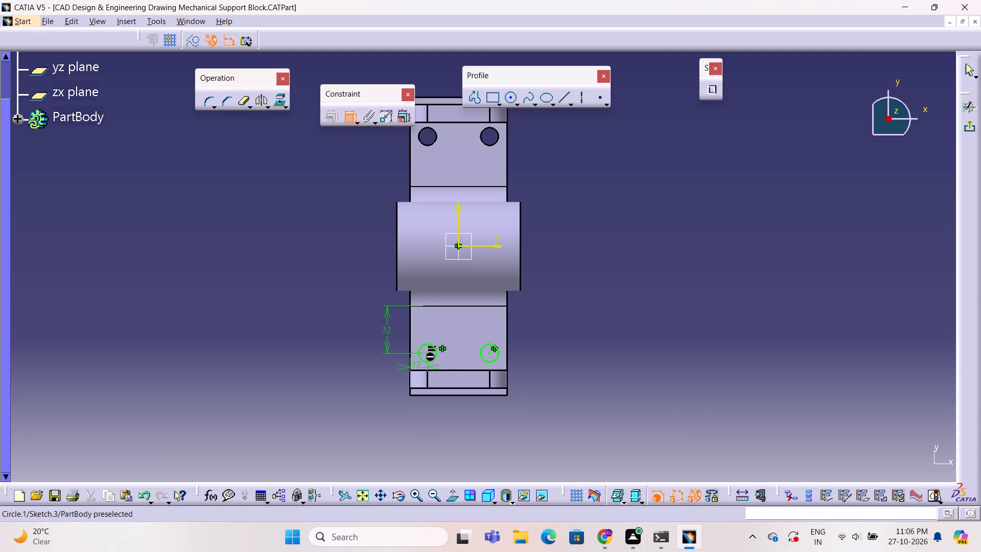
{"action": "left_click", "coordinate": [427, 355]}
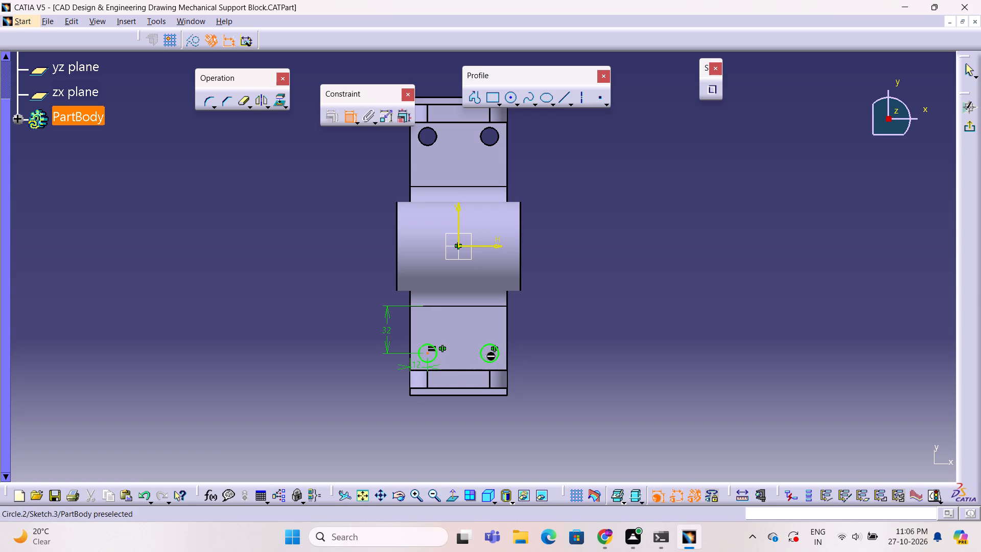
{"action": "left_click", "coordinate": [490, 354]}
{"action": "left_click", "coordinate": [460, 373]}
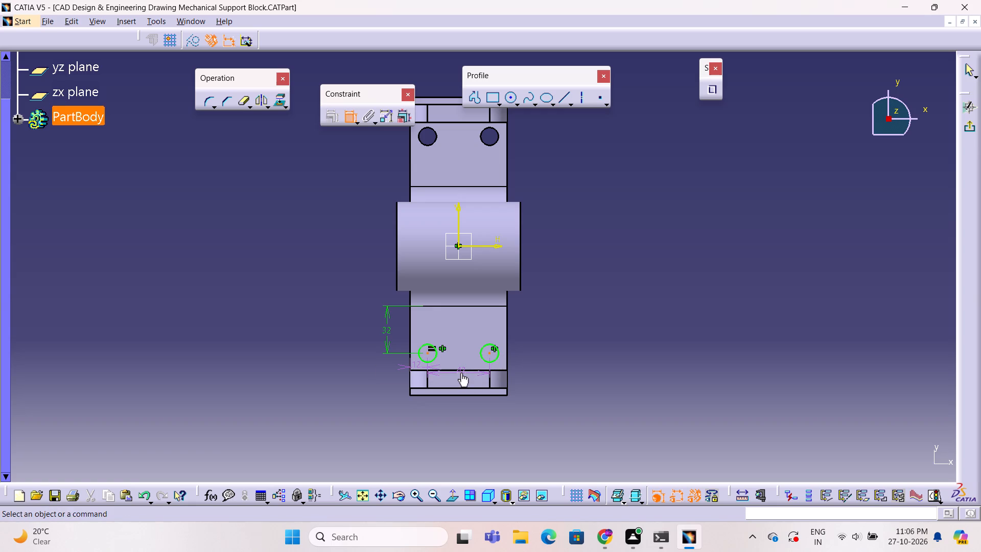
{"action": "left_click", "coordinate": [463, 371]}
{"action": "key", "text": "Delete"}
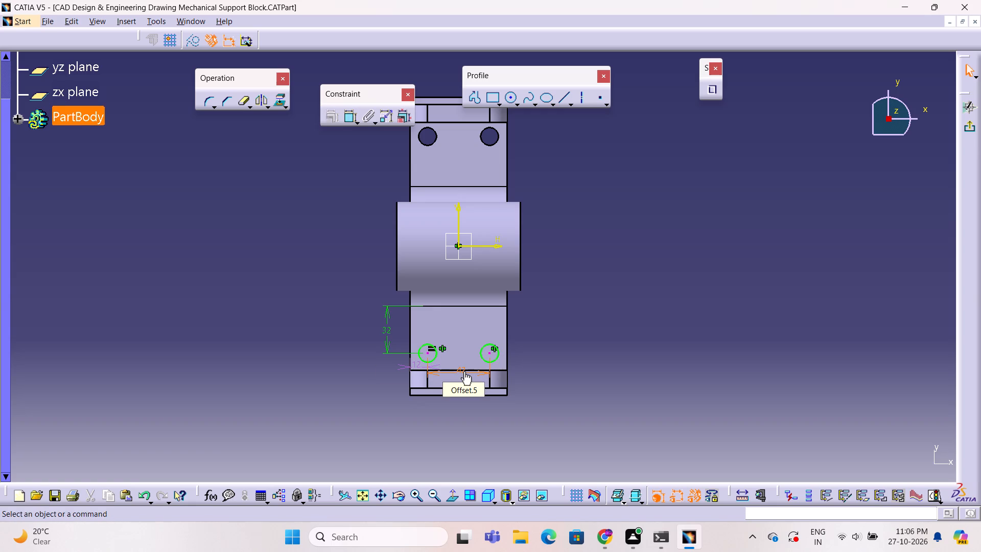
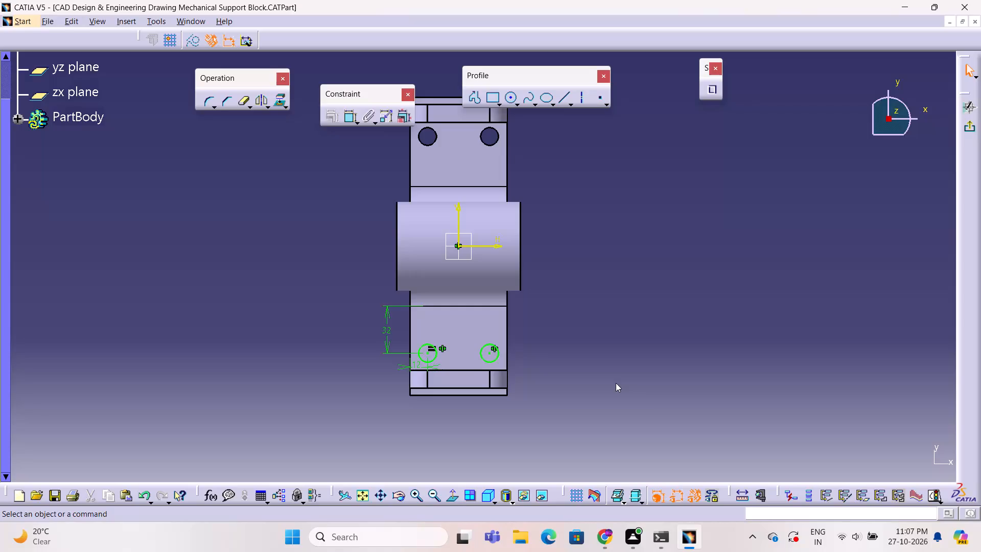
Exit the sketch and cut its two circles through the base as a pocket with the limit type Up to last.
{"action": "left_click", "coordinate": [591, 287]}
{"action": "left_click", "coordinate": [970, 128]}
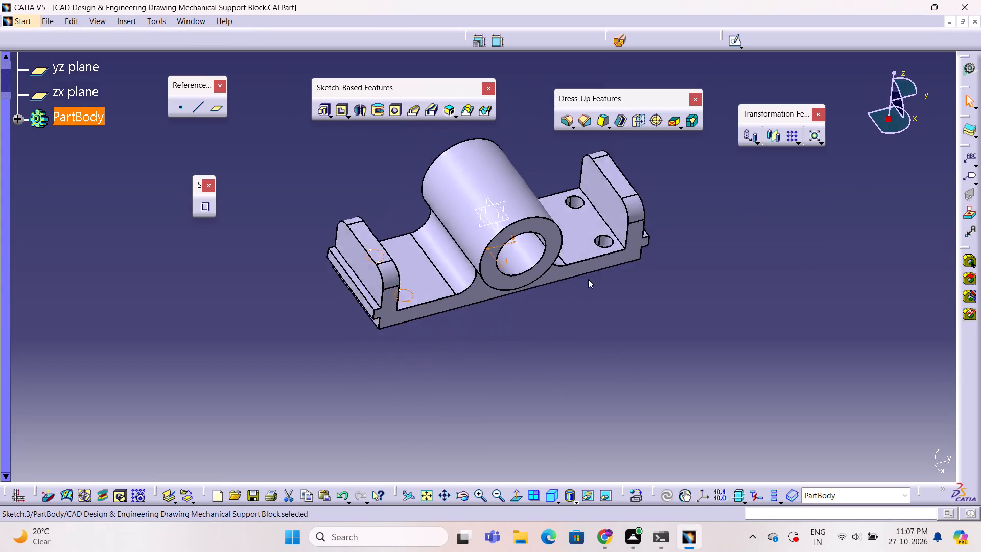
{"action": "left_click", "coordinate": [336, 116]}
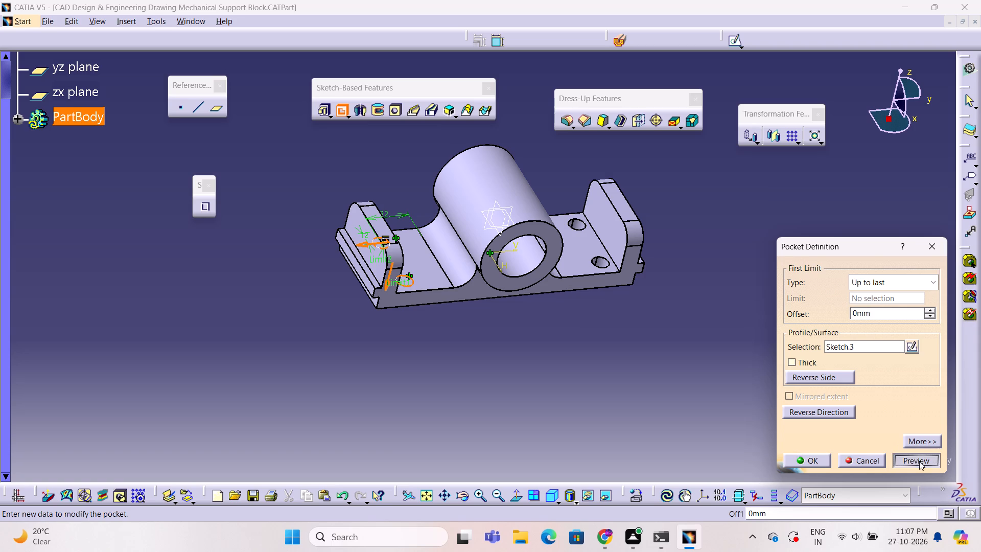
{"action": "left_click", "coordinate": [919, 461]}
{"action": "left_click", "coordinate": [809, 462]}
{"action": "left_click", "coordinate": [512, 383]}
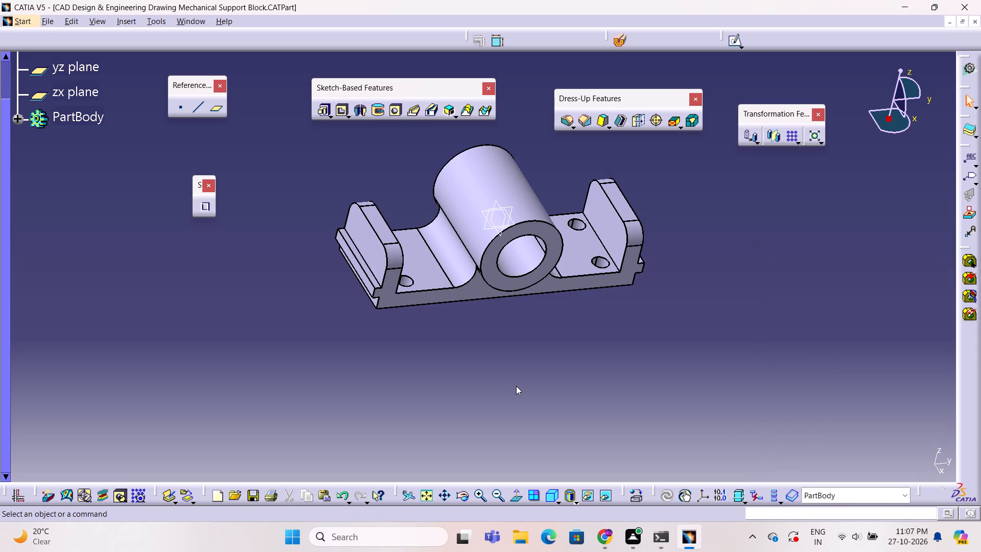
Examine the support block from several angles, checking the mounting holes on both sides of the cylinder.
{"action": "middle_click_drag", "start_coordinate": [529, 375], "coordinate": [514, 404], "text": "ctrl"}
{"action": "left_click", "coordinate": [514, 404], "text": "ctrl"}
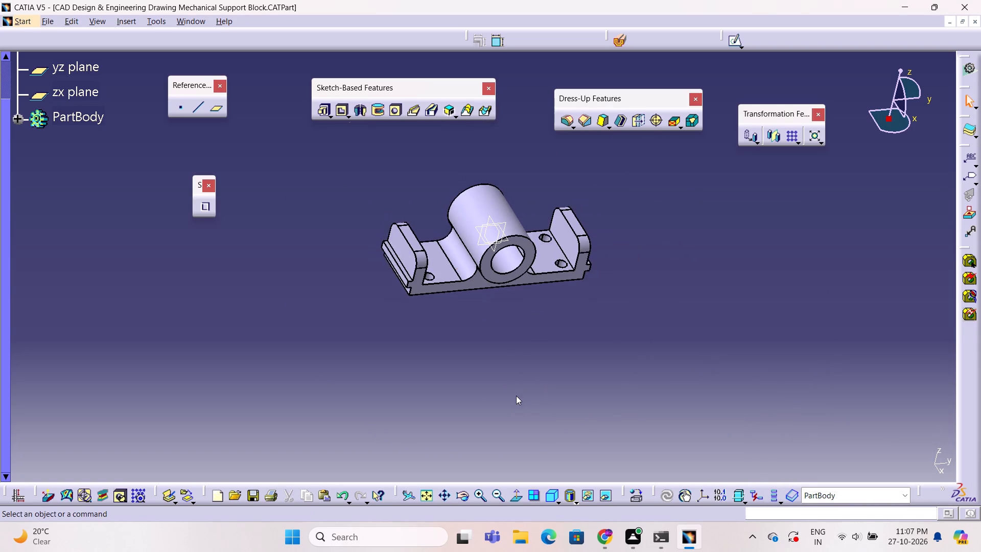
{"action": "middle_click_drag", "start_coordinate": [516, 396], "coordinate": [502, 407]}
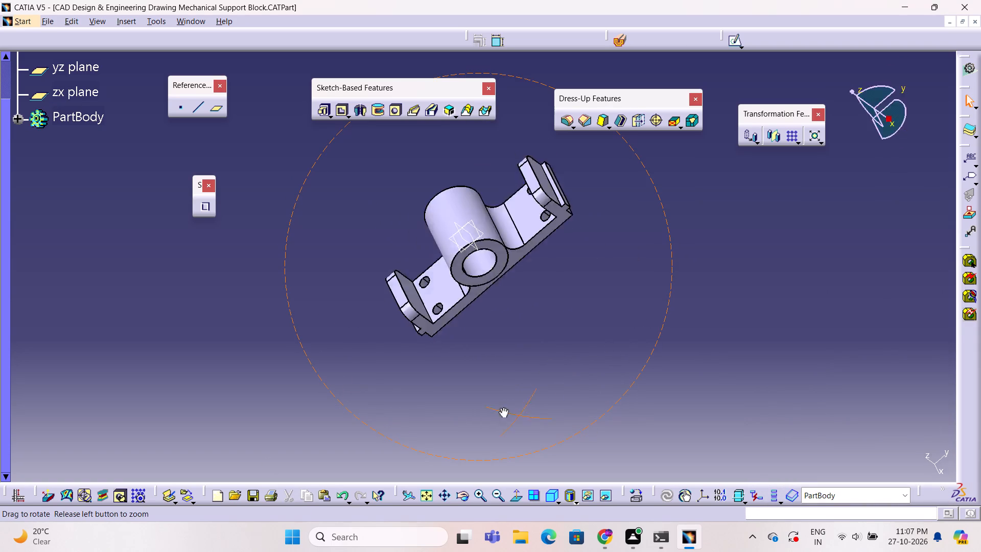
{"action": "middle_click_drag", "start_coordinate": [502, 407], "coordinate": [599, 511]}
{"action": "left_click", "coordinate": [599, 511], "text": "ctrl"}
{"action": "middle_click_drag", "start_coordinate": [597, 511], "coordinate": [523, 441], "text": "ctrl"}
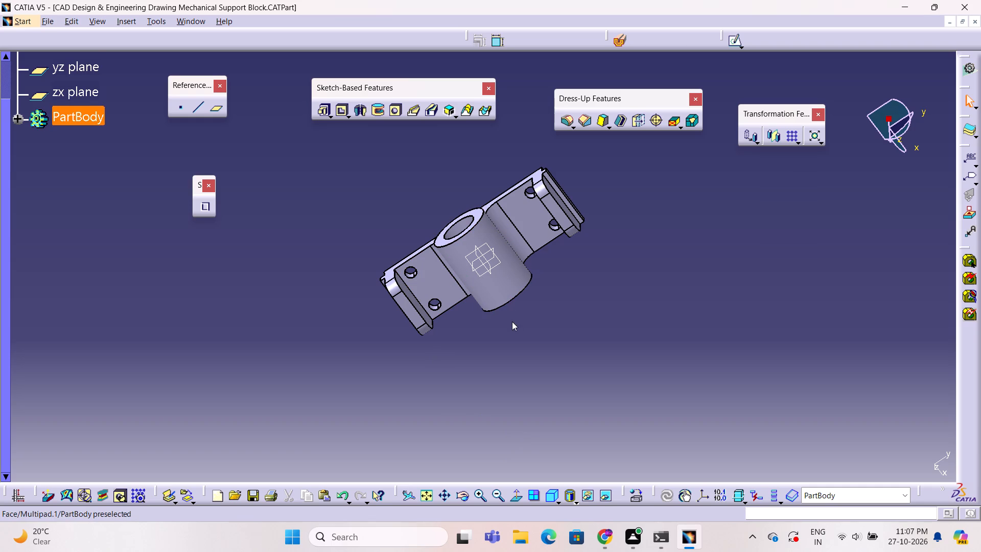
{"action": "middle_click_drag", "start_coordinate": [521, 338], "coordinate": [518, 317], "text": "ctrl"}
{"action": "middle_click_drag", "start_coordinate": [536, 366], "coordinate": [480, 354], "text": "ctrl"}
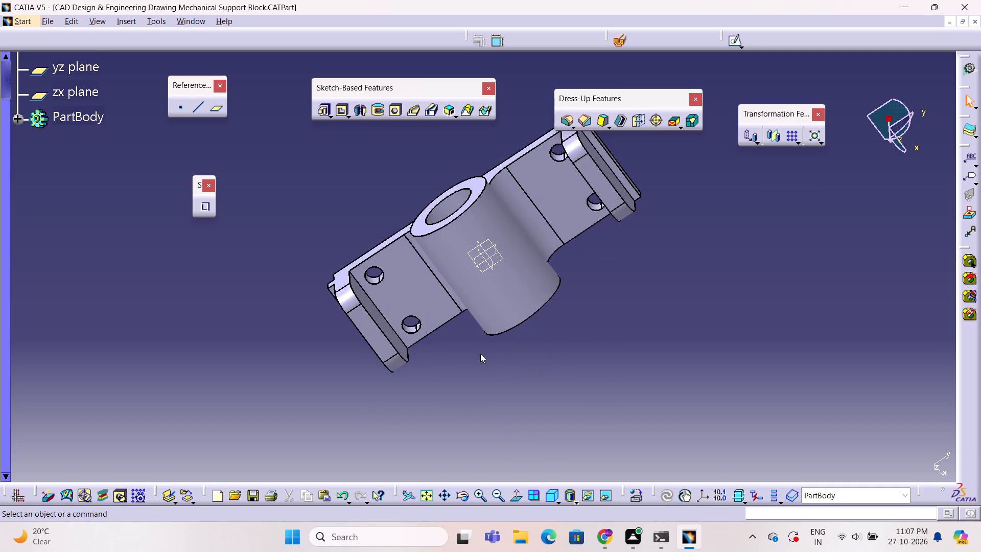
{"action": "middle_click_drag", "start_coordinate": [505, 396], "coordinate": [429, 398], "text": "ctrl"}
{"action": "middle_click_drag", "start_coordinate": [465, 401], "coordinate": [411, 403], "text": "ctrl"}
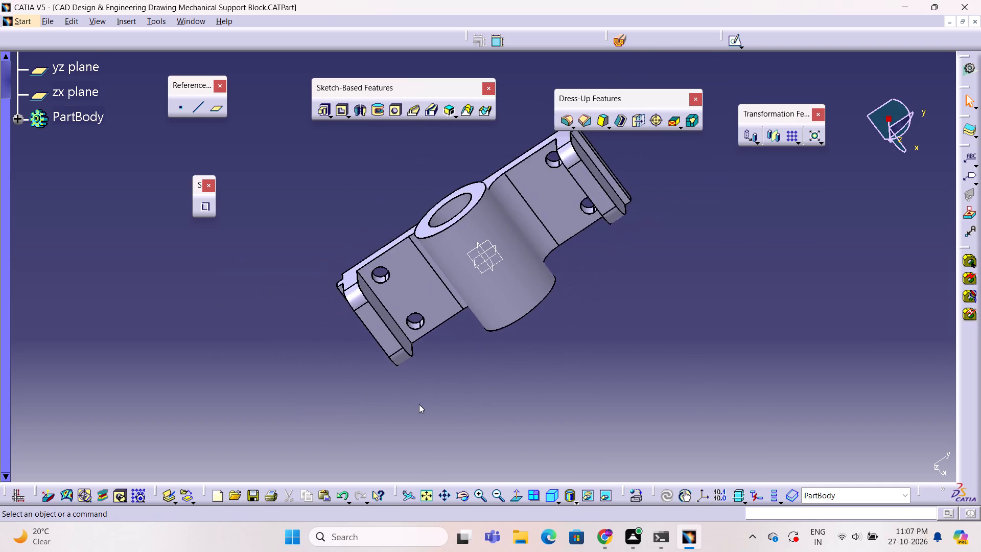
{"action": "middle_click_drag", "start_coordinate": [491, 434], "coordinate": [409, 416], "text": "ctrl"}
{"action": "middle_click_drag", "start_coordinate": [571, 394], "coordinate": [513, 388], "text": "ctrl"}
{"action": "middle_click_drag", "start_coordinate": [529, 393], "coordinate": [529, 398]}
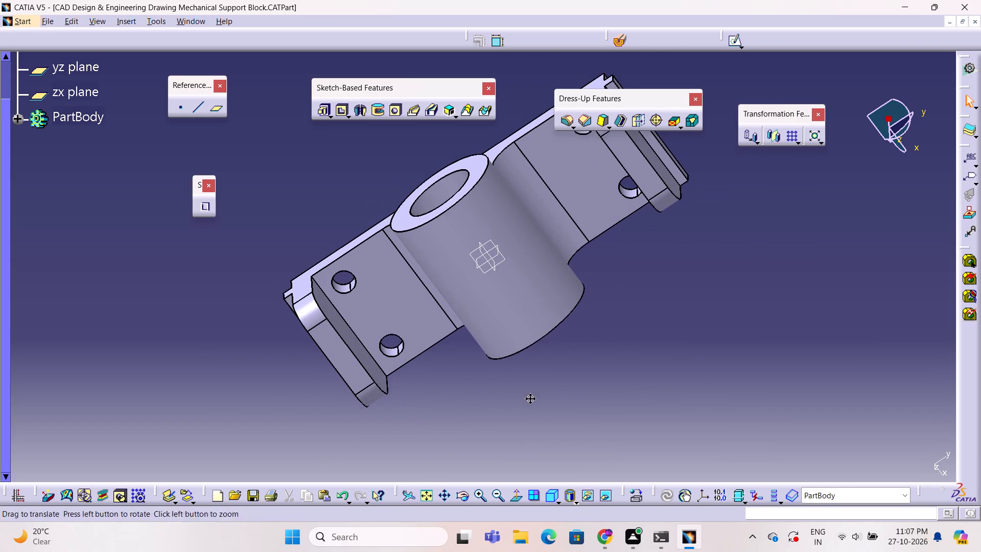
{"action": "middle_click_drag", "start_coordinate": [529, 398], "coordinate": [429, 297]}
{"action": "left_click", "coordinate": [429, 297], "text": "ctrl"}
{"action": "middle_click_drag", "start_coordinate": [427, 295], "coordinate": [428, 338], "text": "ctrl"}
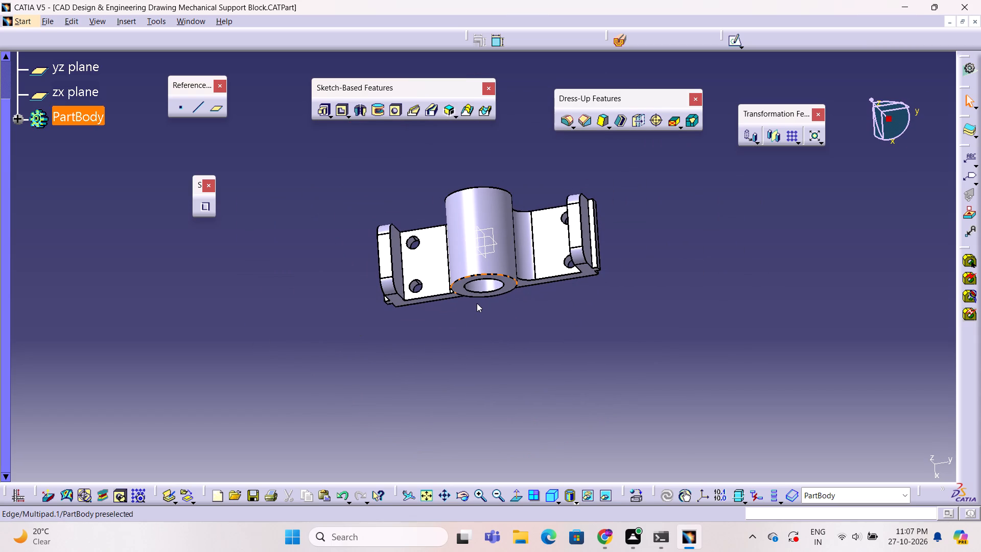
Sketch a circle slightly larger than the existing holes on the +y base face, between one mounting hole and the cylinder.
{"action": "left_click", "coordinate": [550, 270]}
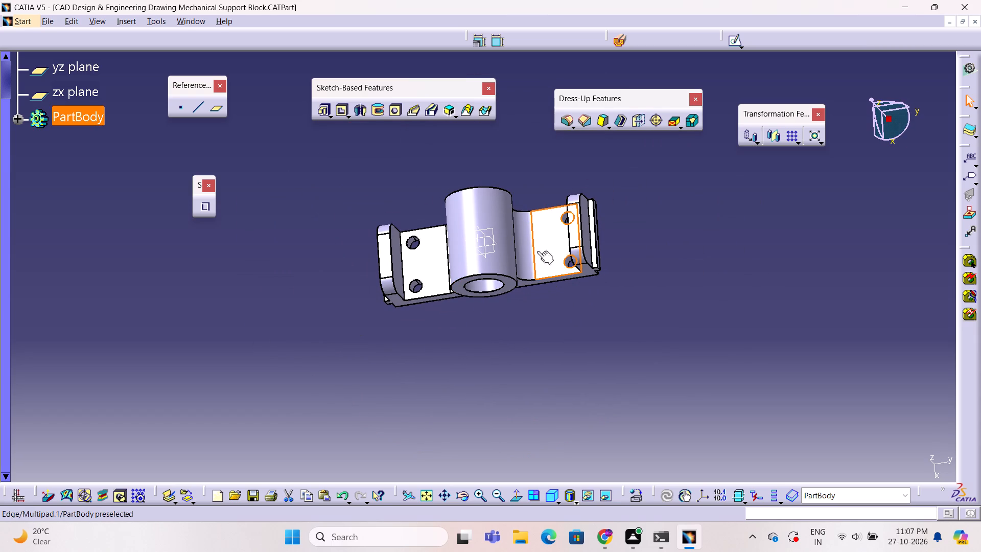
{"action": "left_click", "coordinate": [731, 39]}
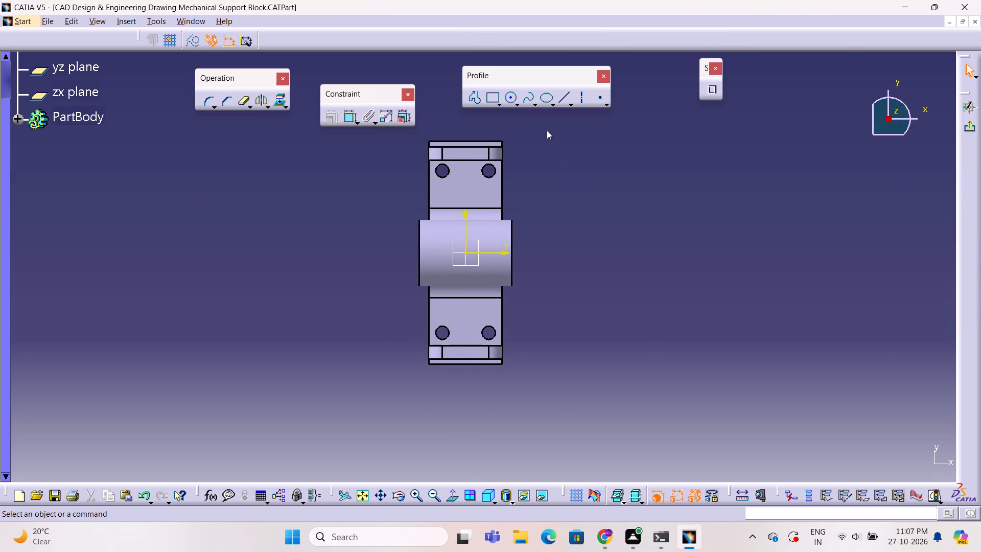
{"action": "left_click", "coordinate": [511, 101]}
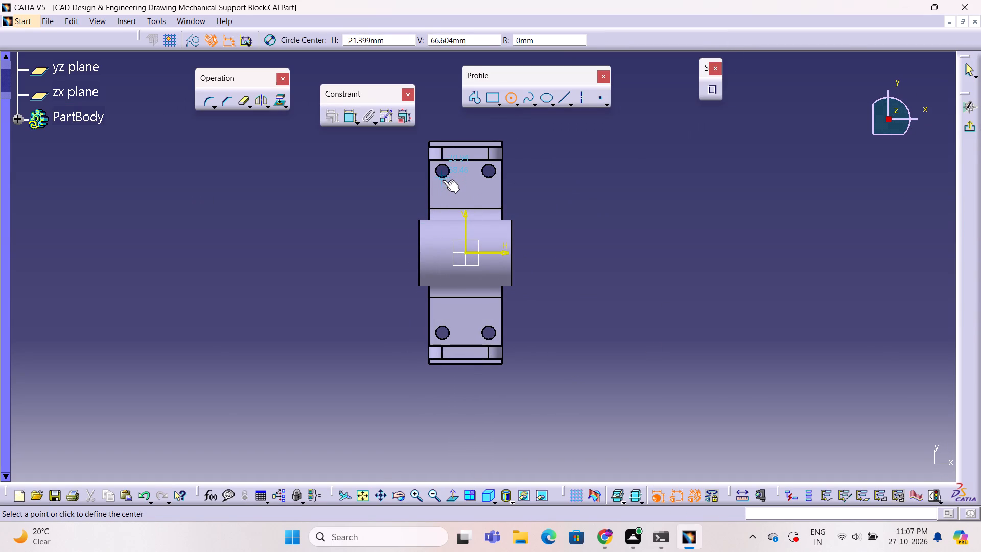
{"action": "left_click", "coordinate": [441, 193]}
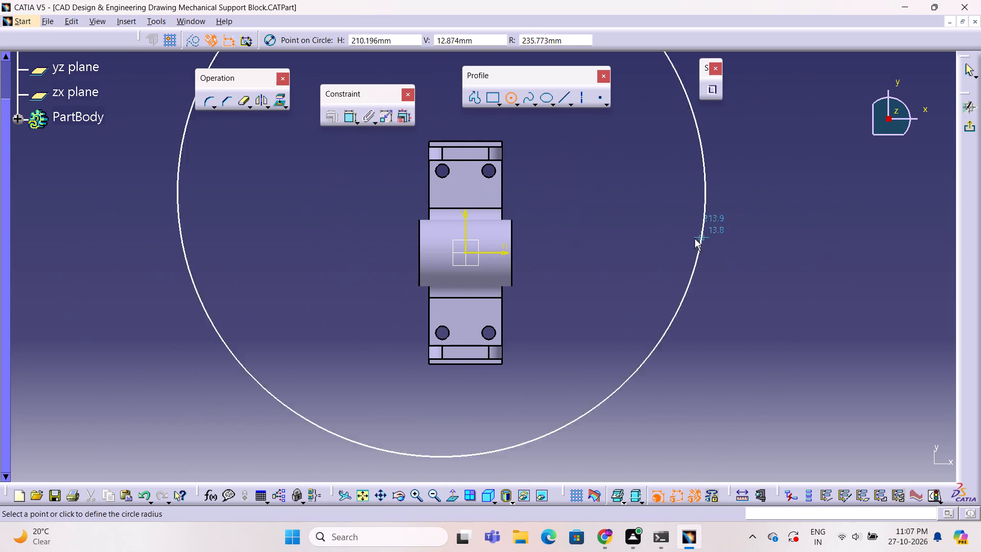
{"action": "left_click", "coordinate": [451, 196]}
{"action": "left_click", "coordinate": [611, 198]}
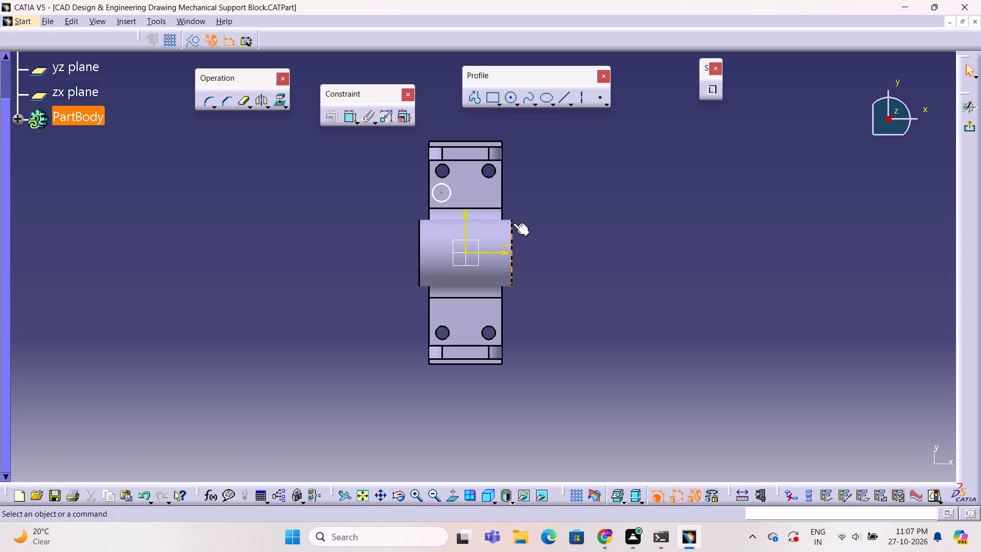
Mirror the new circle about the sketch's vertical axis.
{"action": "left_click", "coordinate": [452, 193]}
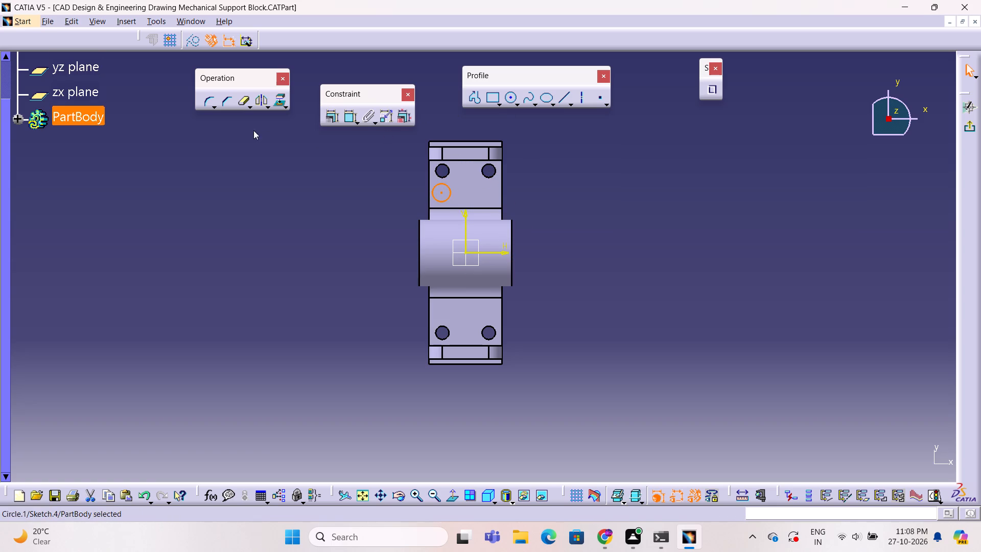
{"action": "left_click", "coordinate": [260, 105]}
{"action": "left_click", "coordinate": [467, 214]}
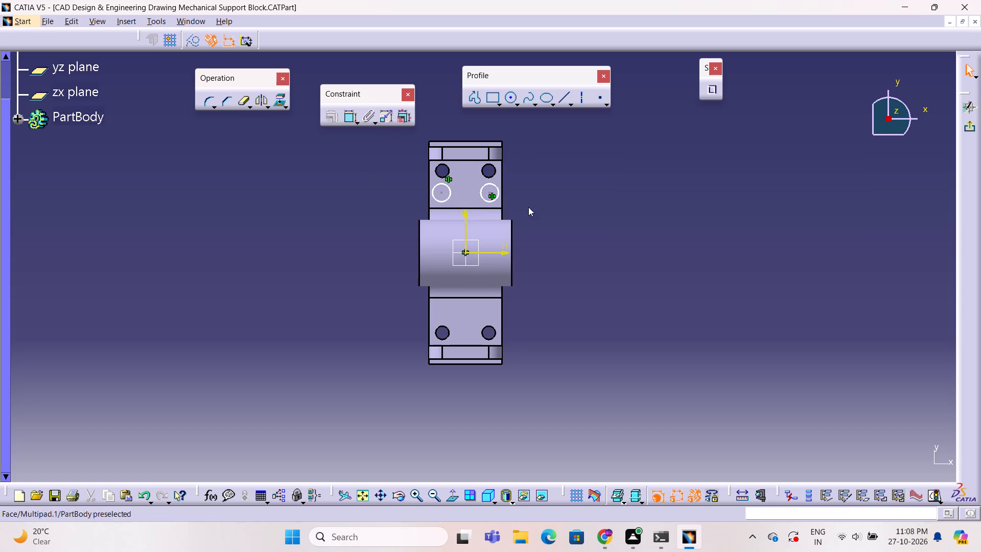
{"action": "left_click", "coordinate": [580, 198]}
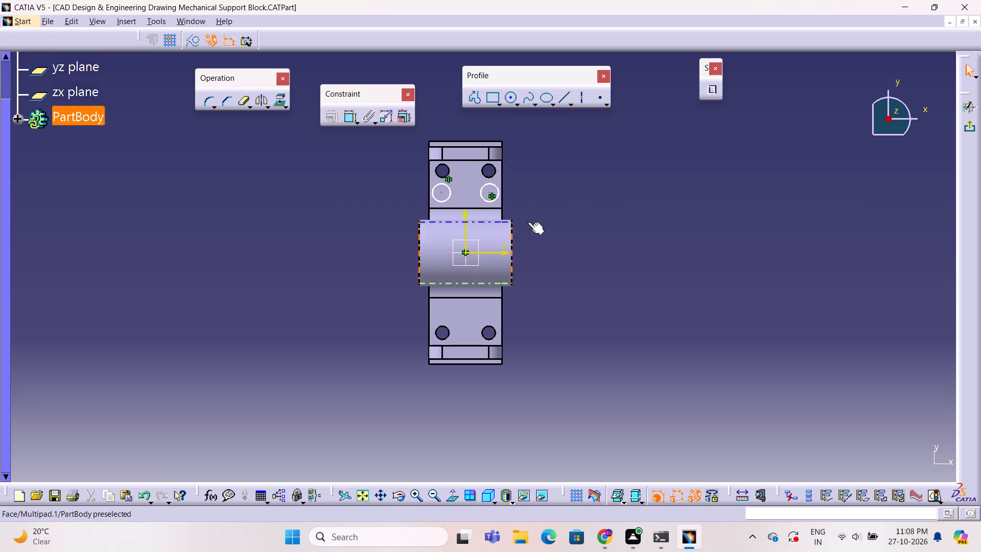
Exit the sketch and cut the two larger circles through the +y side of the base as an Up to last pocket.
{"action": "left_click", "coordinate": [968, 128]}
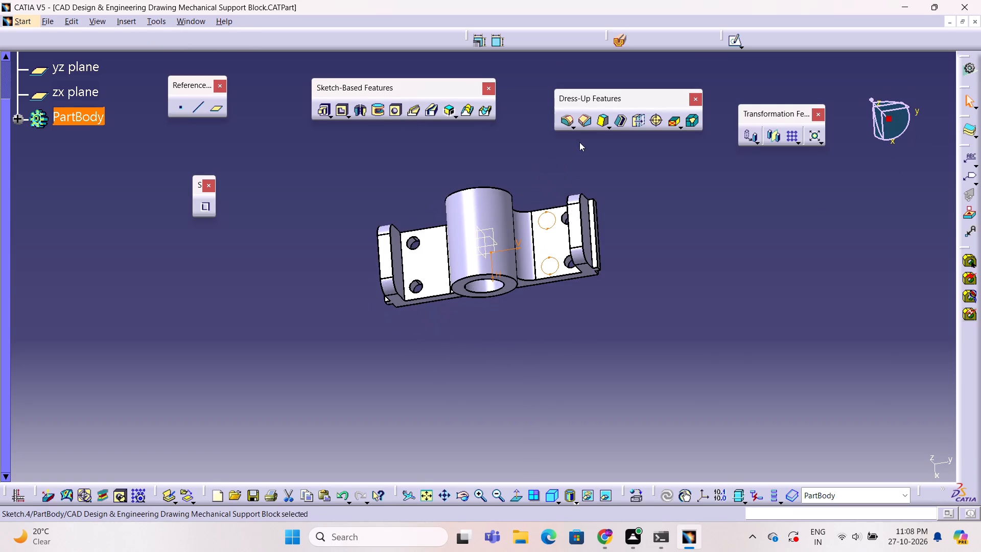
{"action": "left_click", "coordinate": [337, 111]}
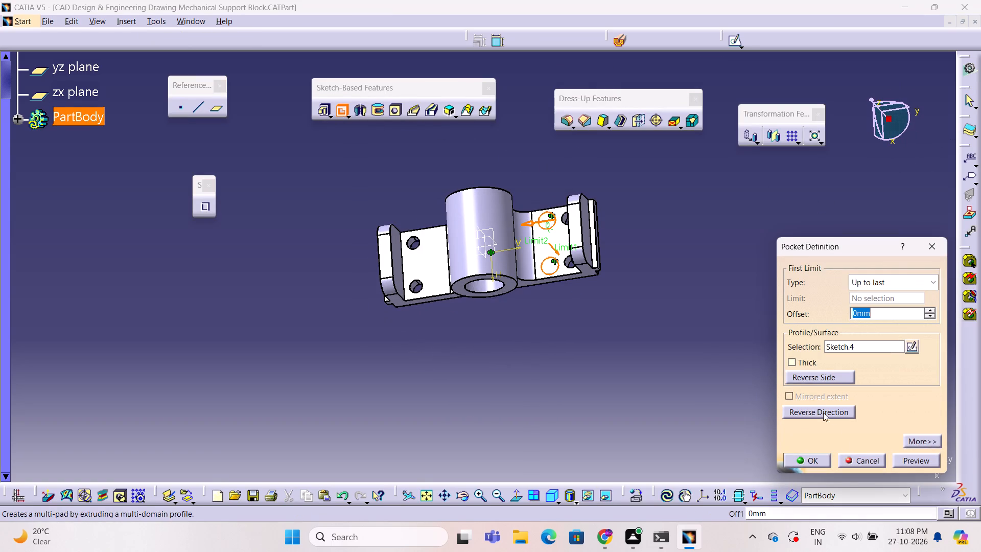
{"action": "left_click", "coordinate": [909, 457]}
{"action": "left_click", "coordinate": [815, 463]}
{"action": "left_click", "coordinate": [597, 396]}
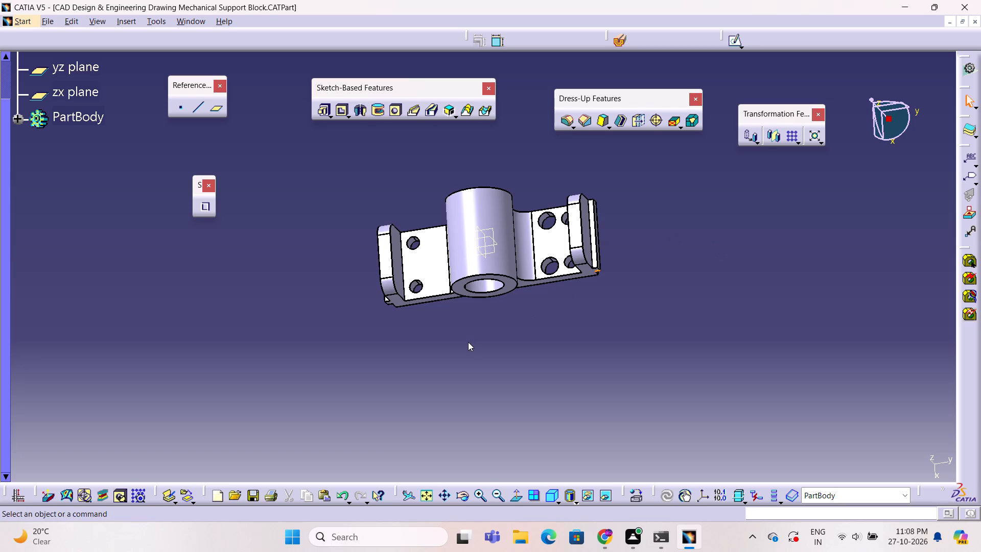
Sketch a circle slightly larger than the existing holes on the -y base face, between one mounting hole and the cylinder.
{"action": "left_click", "coordinate": [440, 267]}
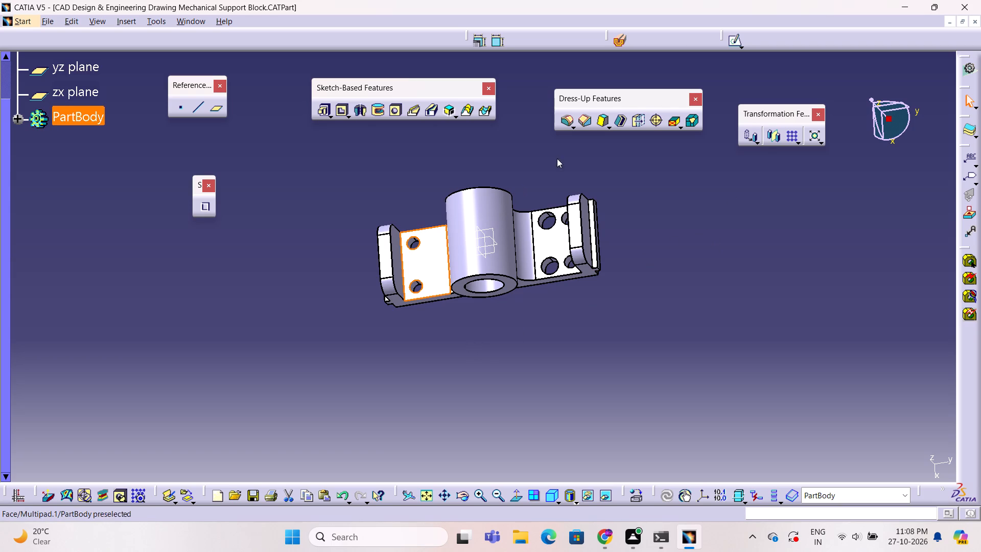
{"action": "left_click", "coordinate": [736, 43]}
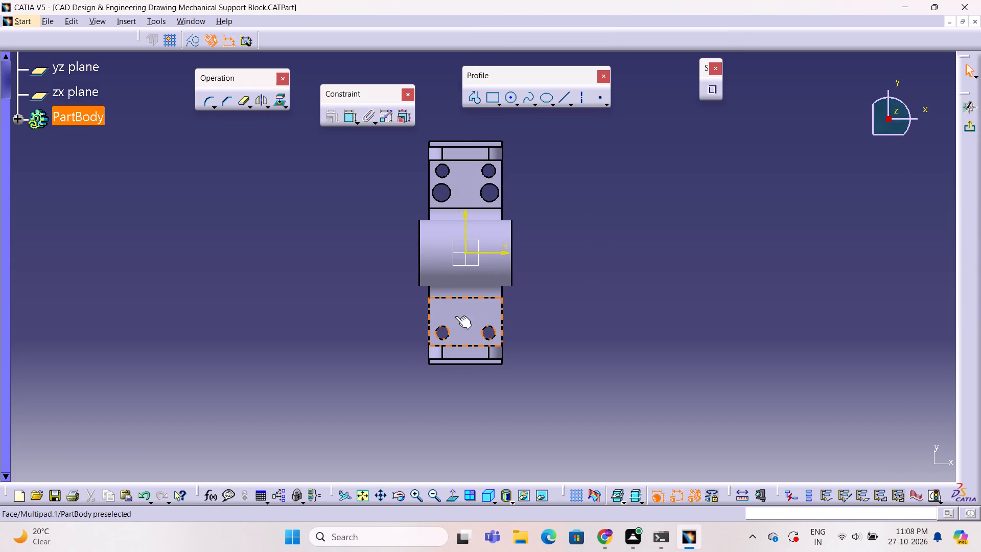
{"action": "left_click", "coordinate": [511, 101]}
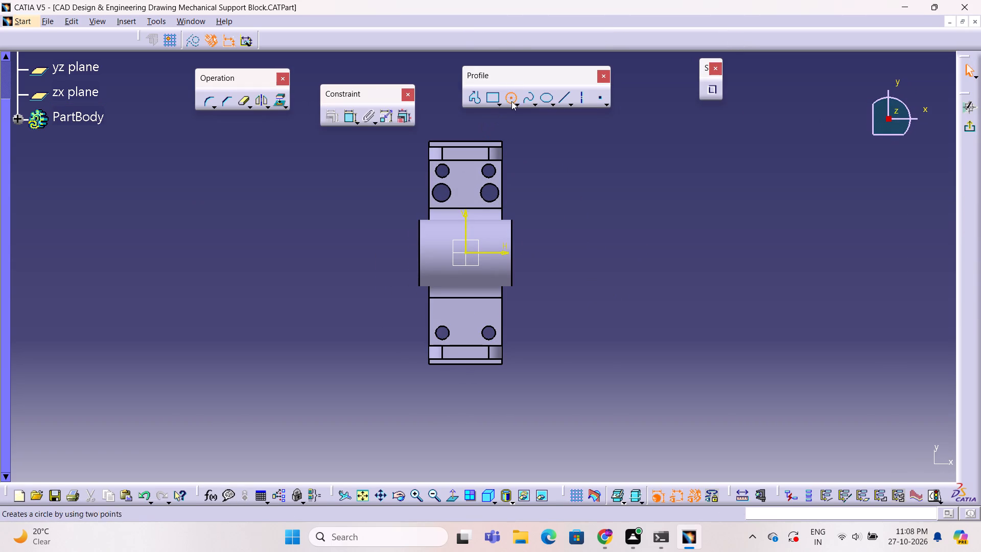
{"action": "left_click", "coordinate": [442, 311]}
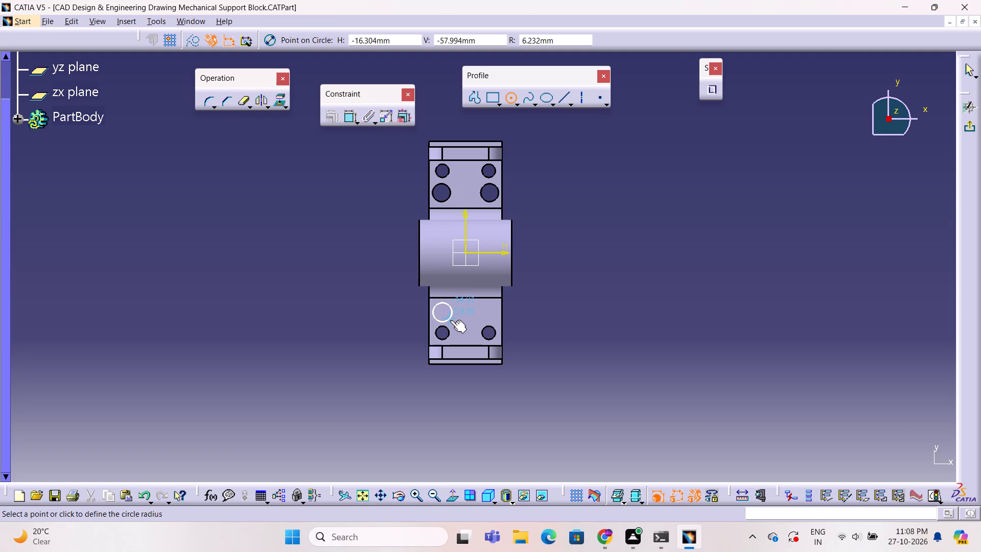
{"action": "left_click", "coordinate": [450, 320]}
{"action": "left_click", "coordinate": [662, 295]}
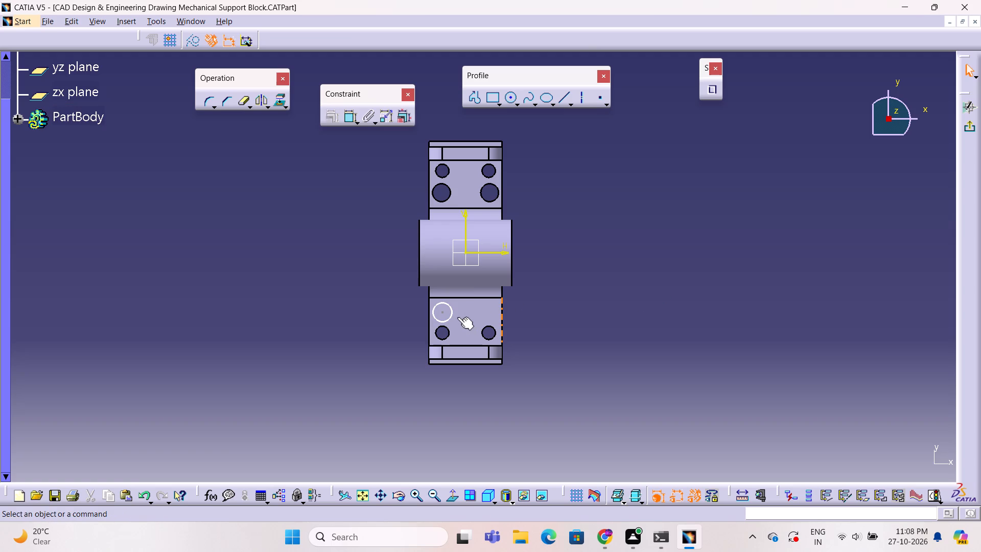
Mirror this circle about the sketch's vertical axis.
{"action": "left_click", "coordinate": [453, 315]}
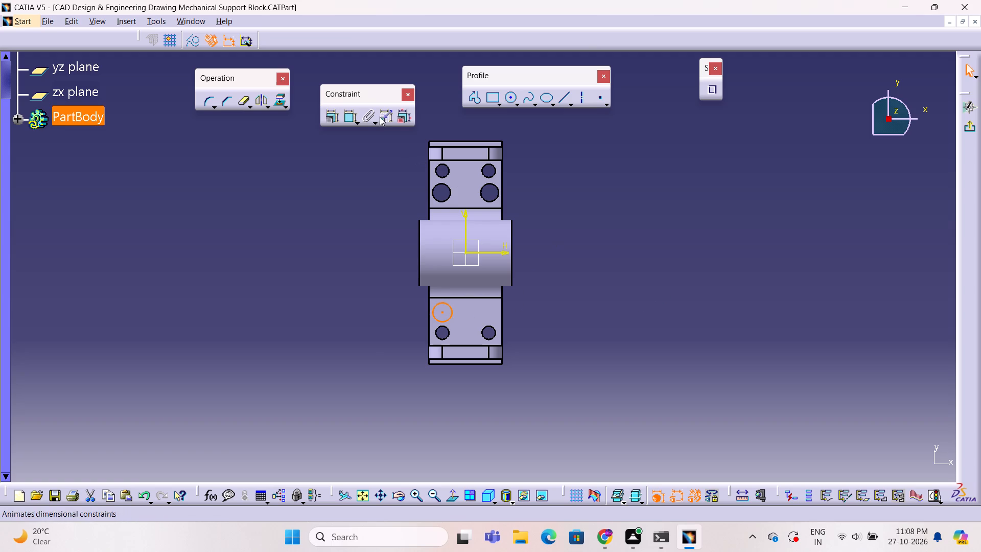
{"action": "left_click", "coordinate": [261, 104]}
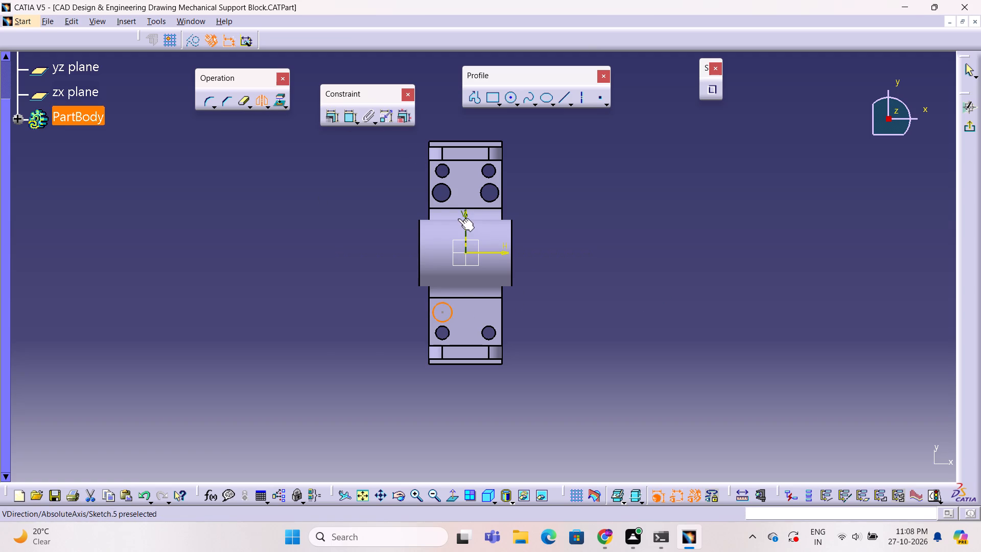
{"action": "left_click", "coordinate": [463, 215]}
{"action": "left_click", "coordinate": [611, 278]}
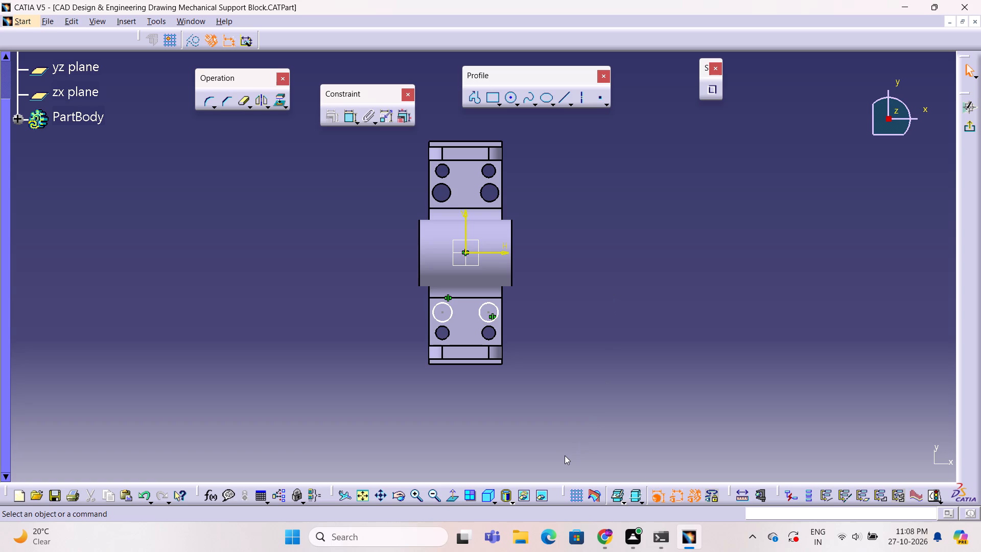
Exit the sketch and cut the two larger circles through the -y side of the base as an Up to last pocket.
{"action": "left_click", "coordinate": [968, 123]}
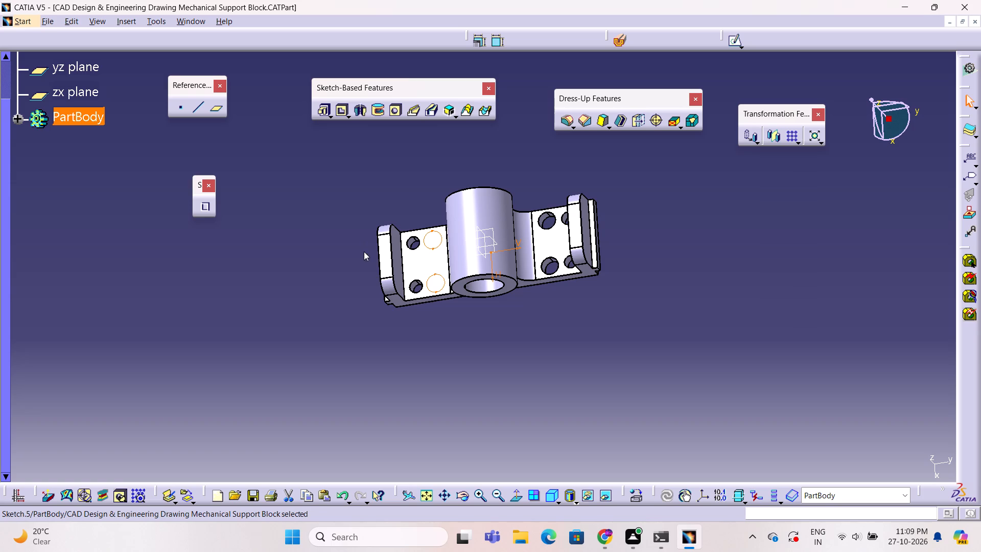
{"action": "left_click", "coordinate": [338, 114]}
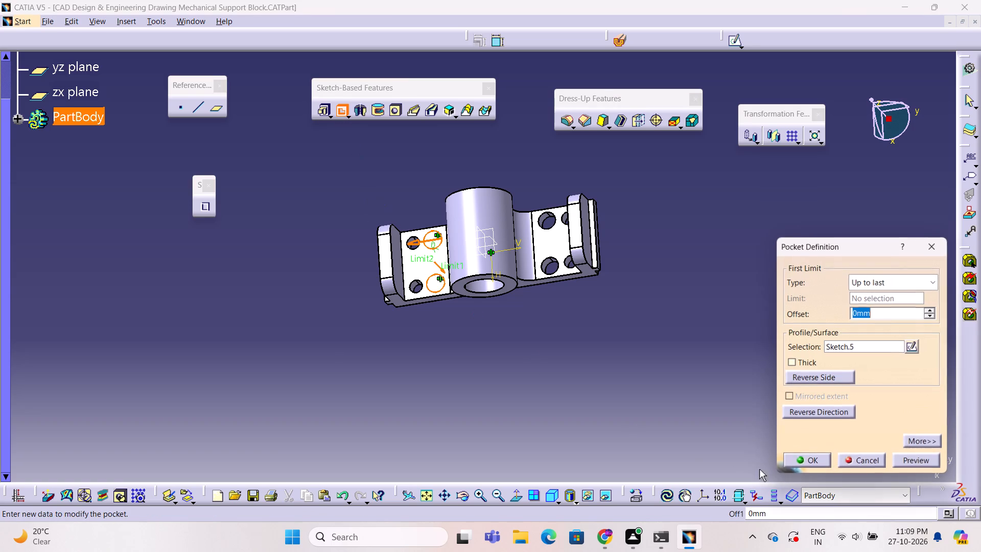
{"action": "left_click", "coordinate": [907, 462]}
{"action": "left_click", "coordinate": [804, 465]}
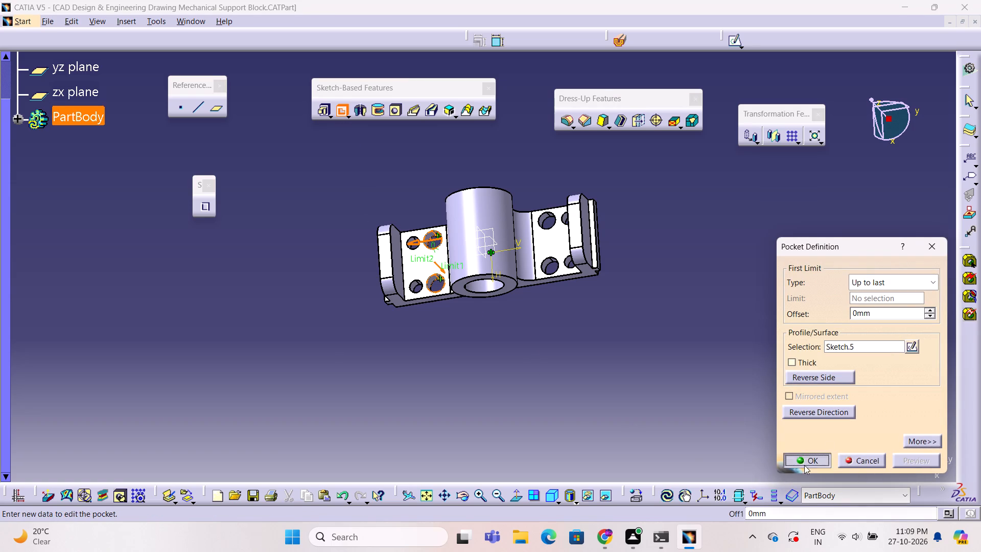
{"action": "left_click", "coordinate": [572, 420]}
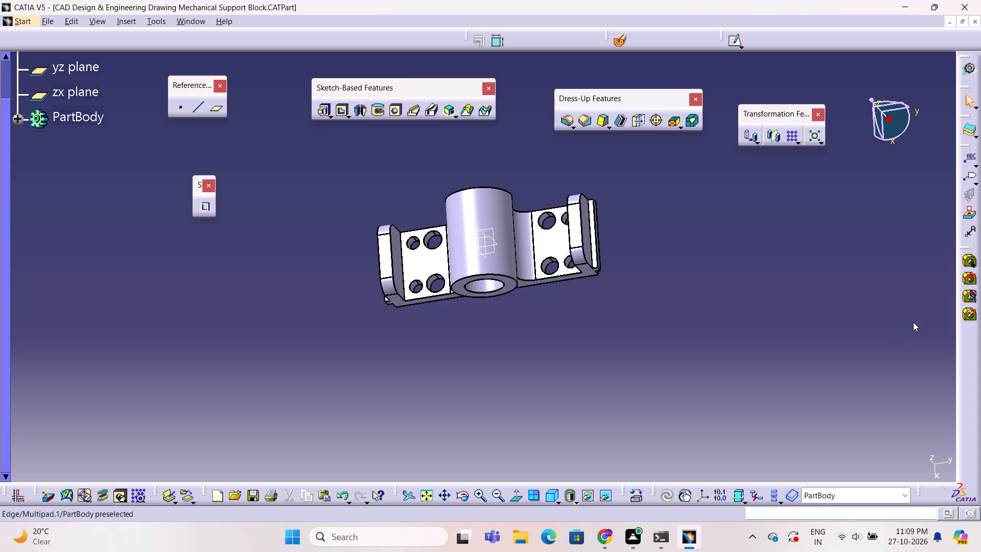
Turn on dynamic sectioning and section the block crosswise through the cylinder to examine its bore and the base.
{"action": "left_click", "coordinate": [622, 40]}
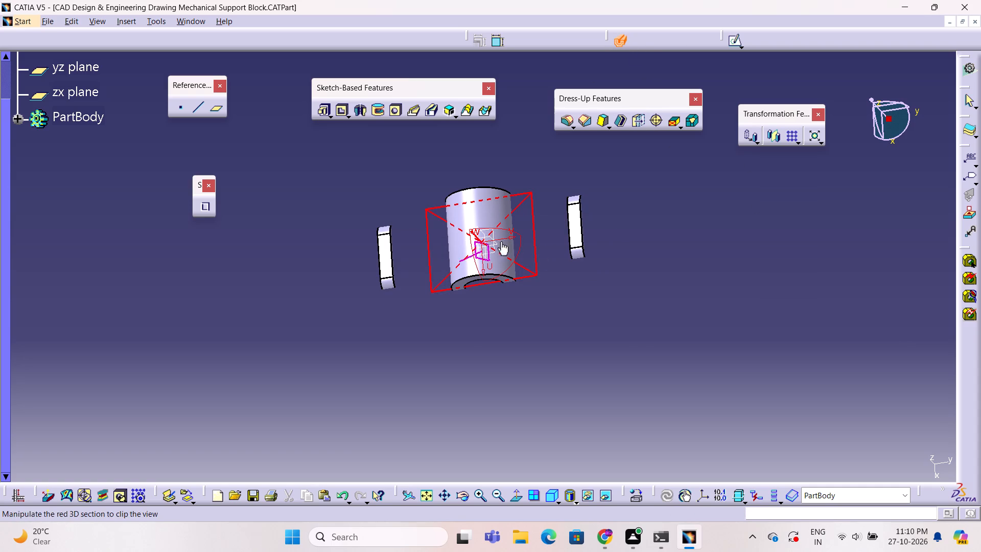
{"action": "left_click", "coordinate": [486, 235]}
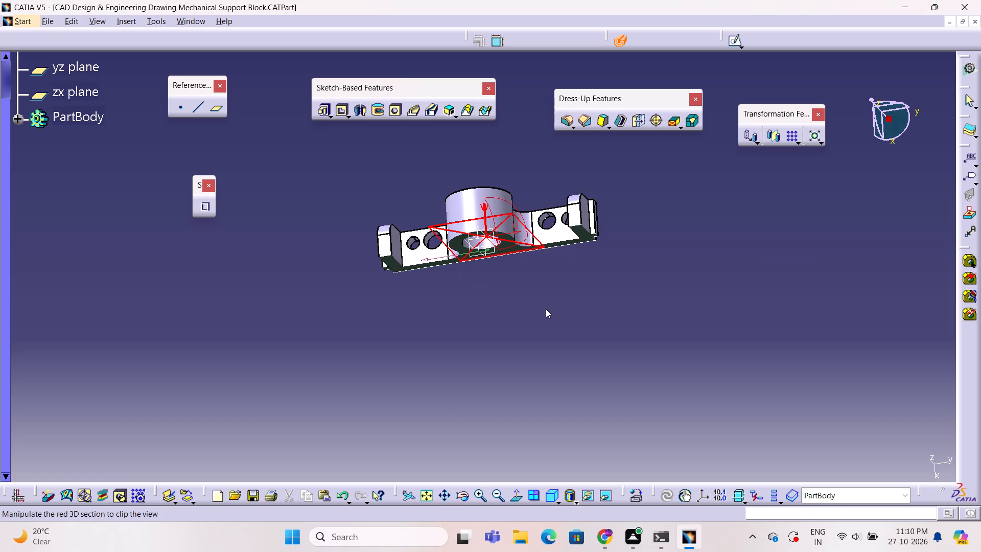
{"action": "middle_click_drag", "start_coordinate": [522, 310], "coordinate": [567, 292]}
{"action": "right_click_drag", "start_coordinate": [522, 305], "coordinate": [567, 292]}
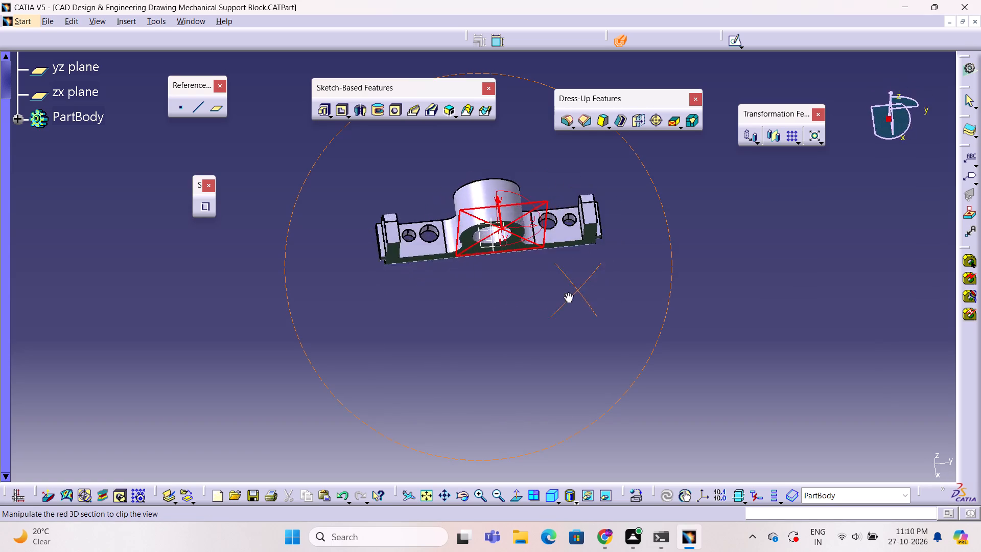
{"action": "middle_click_drag", "start_coordinate": [567, 292], "coordinate": [518, 387]}
{"action": "right_click_drag", "start_coordinate": [567, 292], "coordinate": [518, 387]}
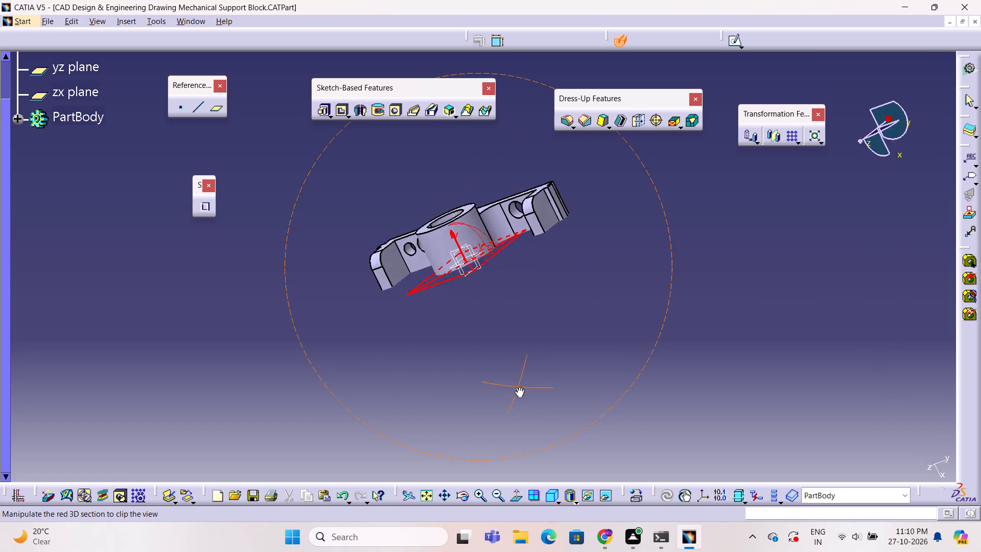
{"action": "middle_click_drag", "start_coordinate": [518, 387], "coordinate": [508, 190]}
{"action": "right_click_drag", "start_coordinate": [518, 387], "coordinate": [508, 190]}
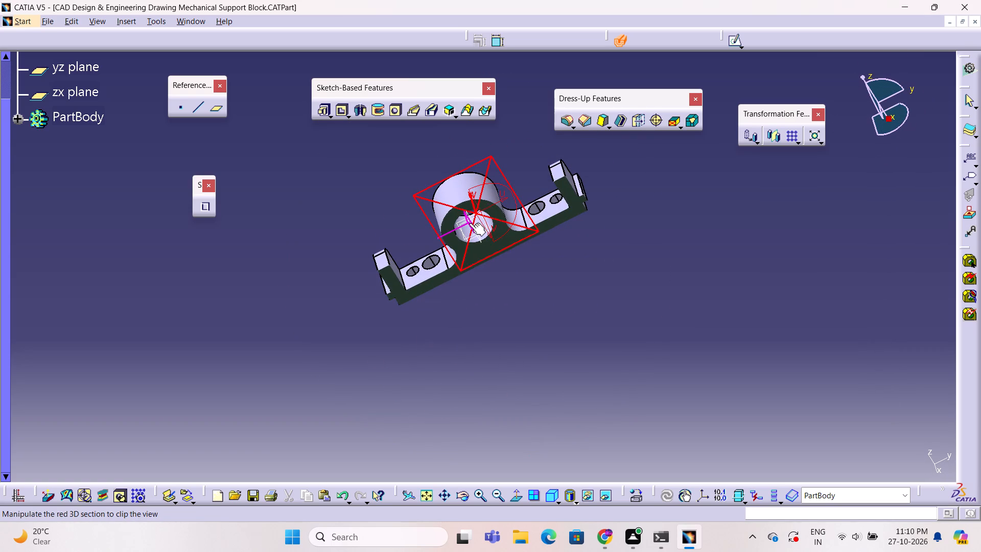
Reorient the section lengthwise through the cylinder's centre, examine the cut bore and base, and turn dynamic sectioning off.
{"action": "left_click", "coordinate": [469, 223]}
{"action": "middle_click_drag", "start_coordinate": [493, 264], "coordinate": [393, 260]}
{"action": "right_click_drag", "start_coordinate": [491, 268], "coordinate": [393, 260]}
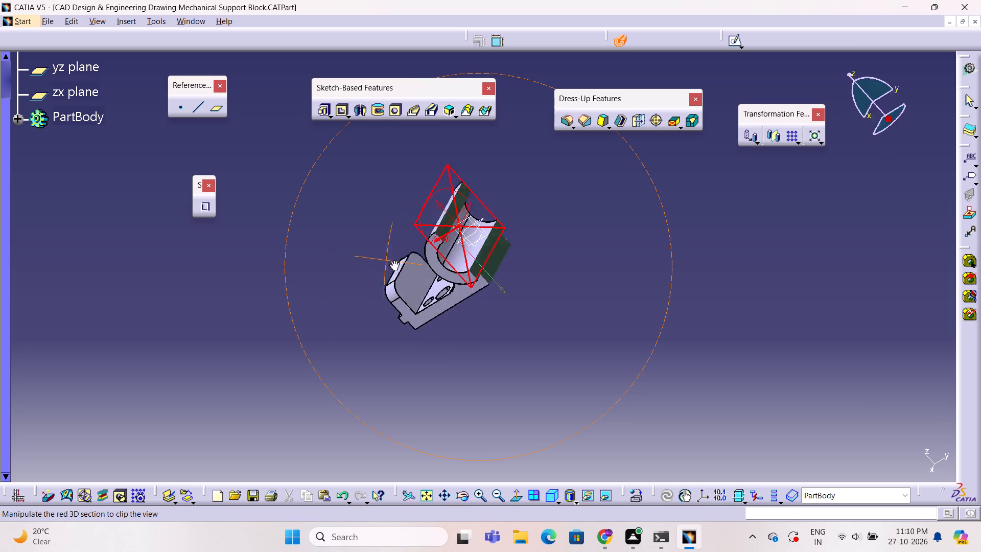
{"action": "middle_click_drag", "start_coordinate": [393, 260], "coordinate": [472, 320]}
{"action": "right_click_drag", "start_coordinate": [393, 260], "coordinate": [472, 320]}
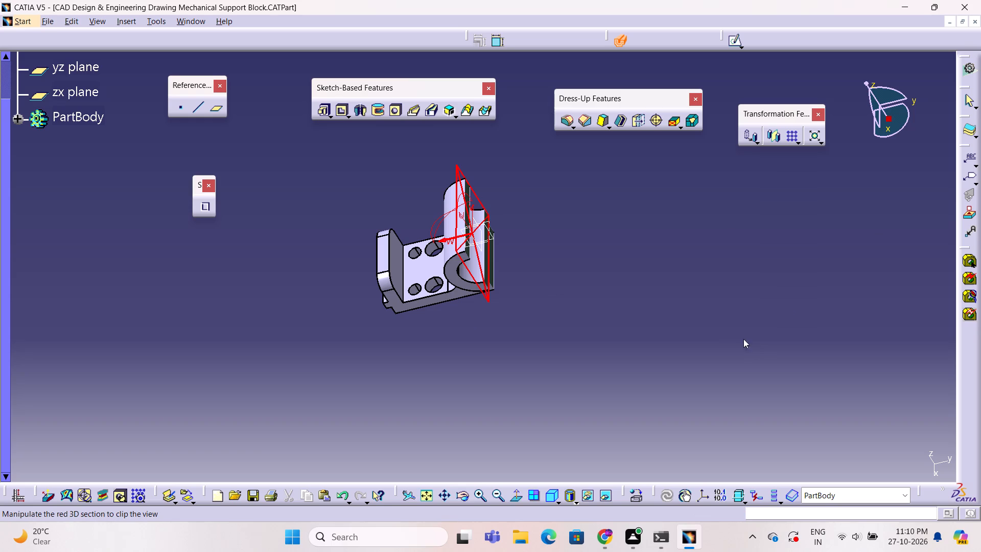
{"action": "left_click", "coordinate": [699, 314]}
{"action": "left_click", "coordinate": [618, 329]}
{"action": "left_click", "coordinate": [623, 43]}
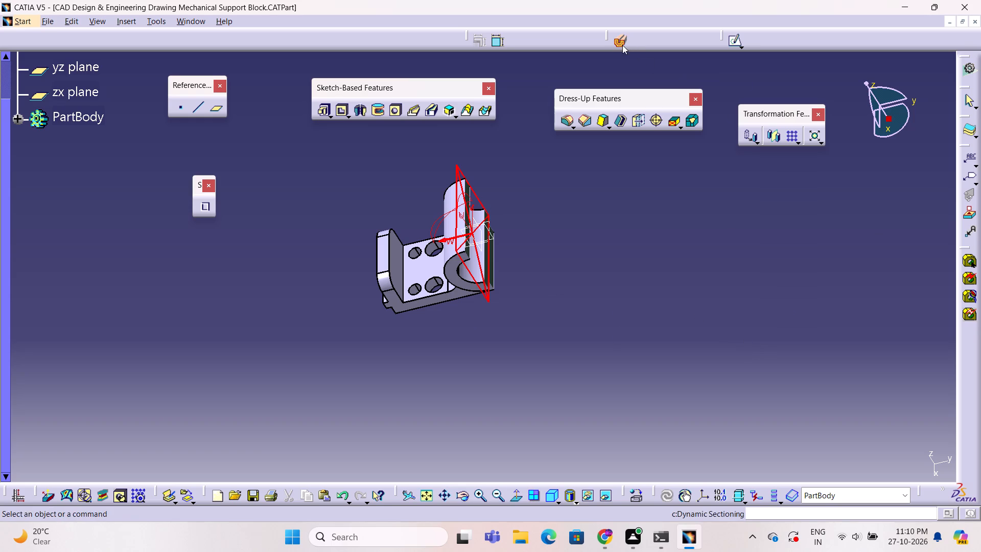
{"action": "left_click", "coordinate": [680, 258]}
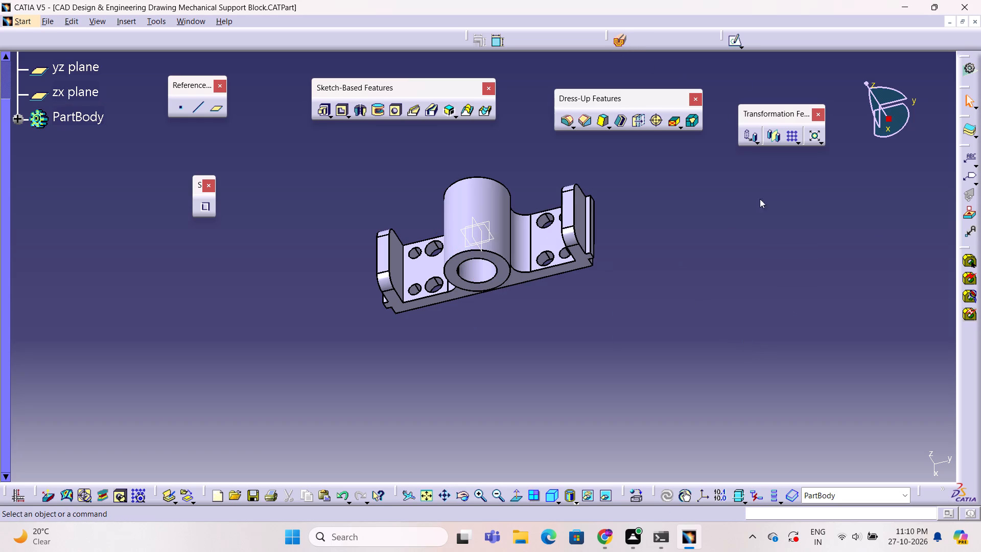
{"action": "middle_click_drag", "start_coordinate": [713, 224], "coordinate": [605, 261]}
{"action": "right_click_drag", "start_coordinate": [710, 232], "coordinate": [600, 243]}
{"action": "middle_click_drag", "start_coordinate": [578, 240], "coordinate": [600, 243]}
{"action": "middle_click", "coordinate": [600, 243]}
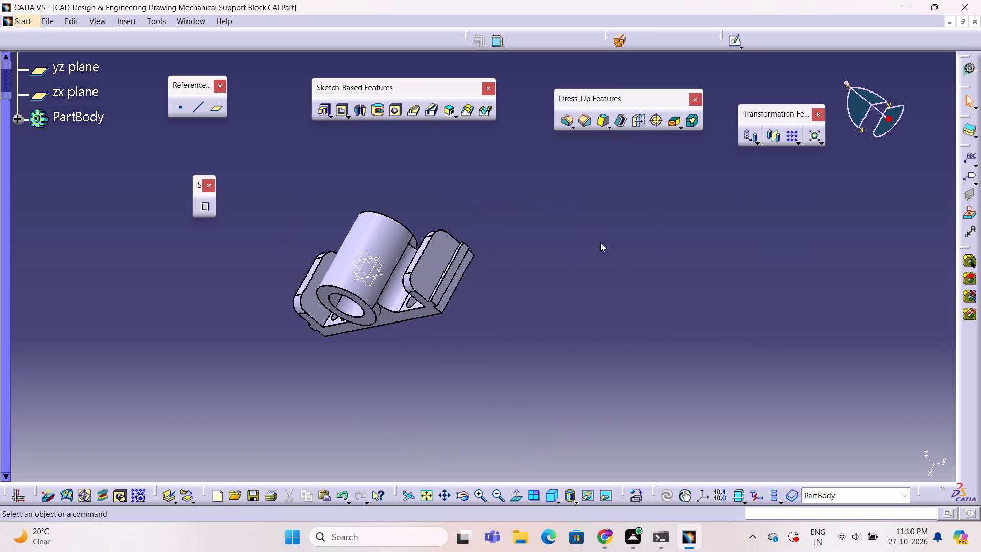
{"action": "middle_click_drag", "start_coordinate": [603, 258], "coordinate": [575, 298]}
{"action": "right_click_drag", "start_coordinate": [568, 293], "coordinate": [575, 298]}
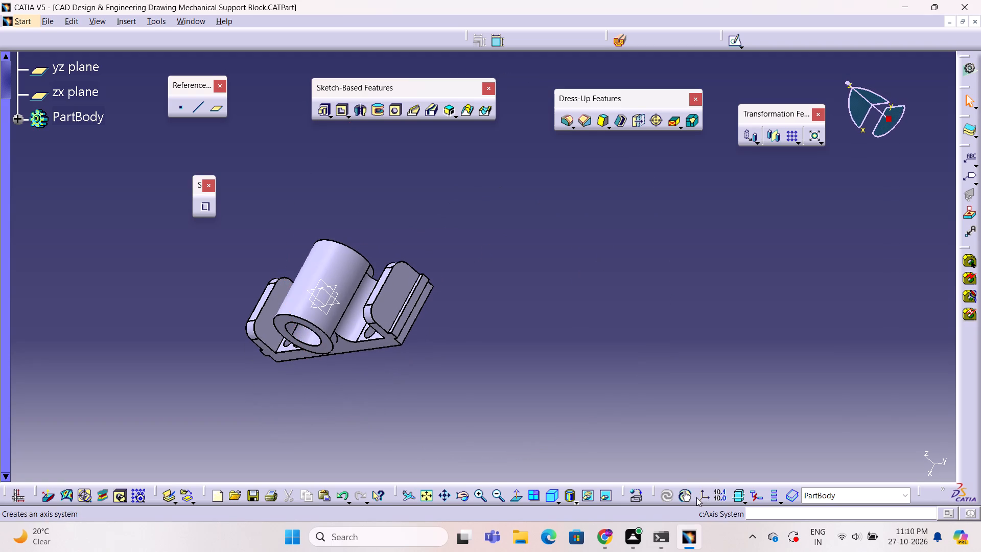
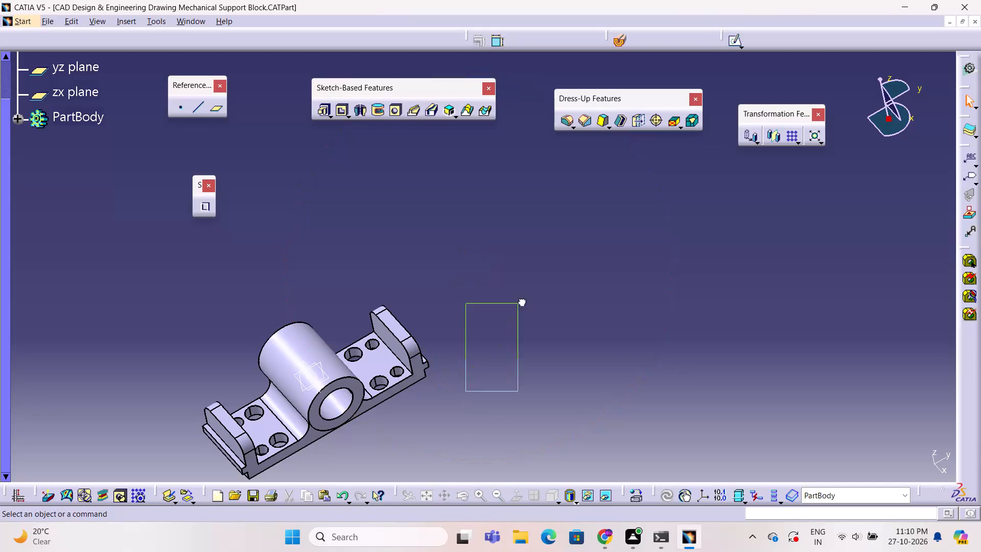
Expand the PartBody branch of the specification tree to list the block's features and sketches.
{"action": "middle_click_drag", "start_coordinate": [514, 313], "coordinate": [541, 277]}
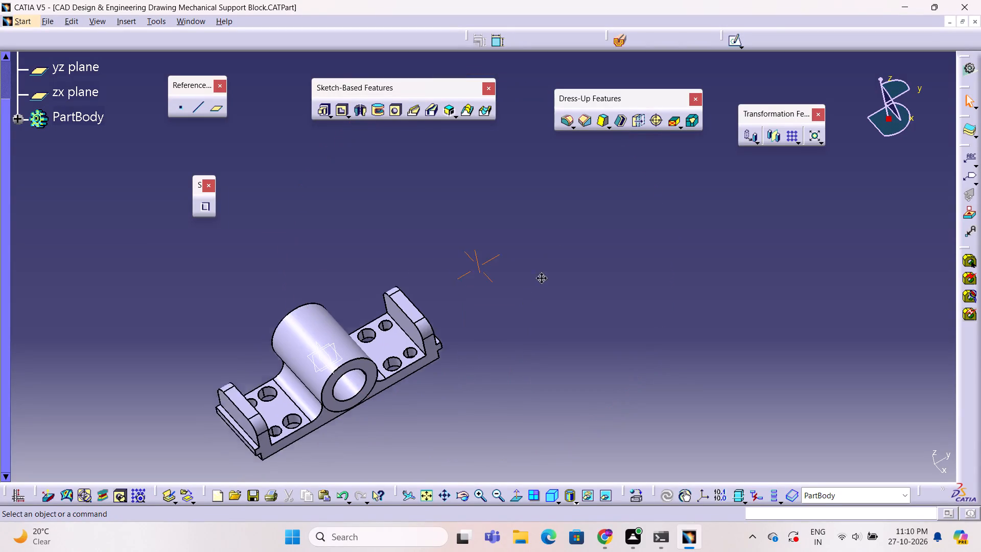
{"action": "middle_click_drag", "start_coordinate": [541, 277], "coordinate": [604, 192]}
{"action": "left_click", "coordinate": [494, 363]}
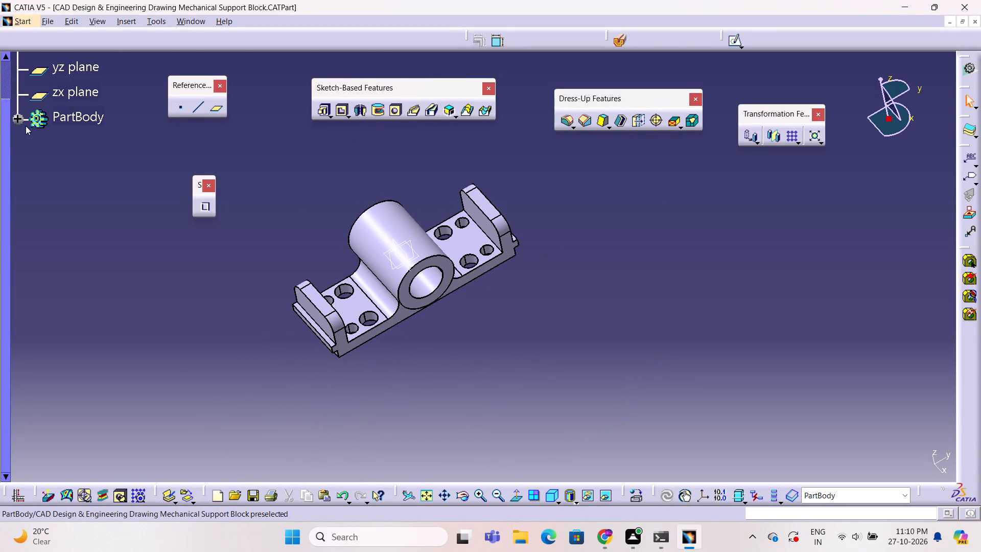
{"action": "scroll", "coordinate": [62, 172], "scroll_direction": "up", "scroll_amount": 1}
{"action": "left_click", "coordinate": [15, 160]}
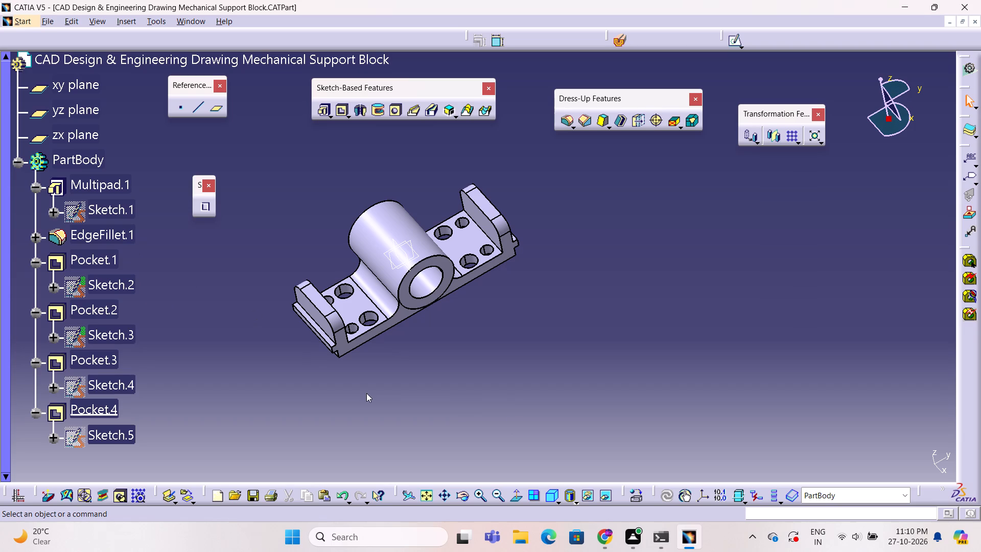
{"action": "left_click", "coordinate": [506, 398]}
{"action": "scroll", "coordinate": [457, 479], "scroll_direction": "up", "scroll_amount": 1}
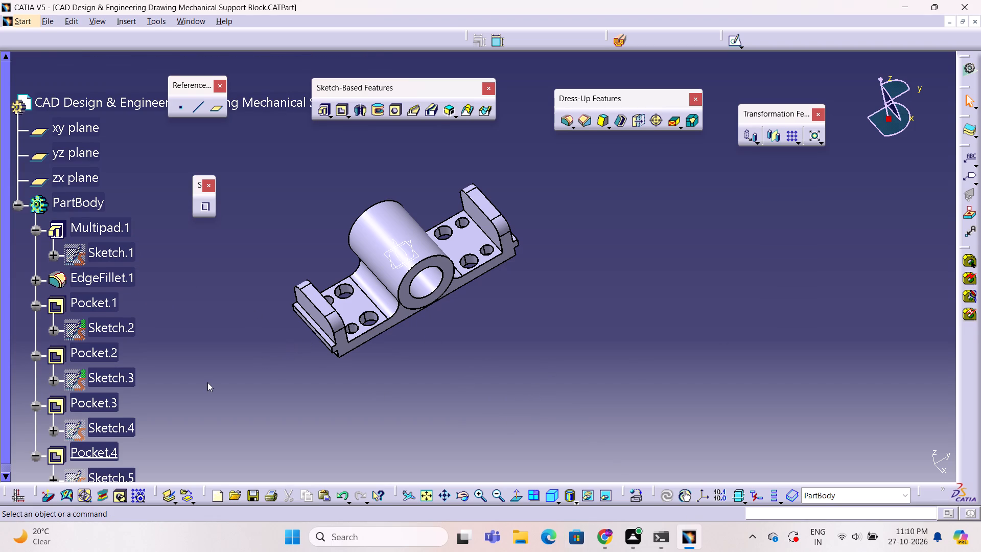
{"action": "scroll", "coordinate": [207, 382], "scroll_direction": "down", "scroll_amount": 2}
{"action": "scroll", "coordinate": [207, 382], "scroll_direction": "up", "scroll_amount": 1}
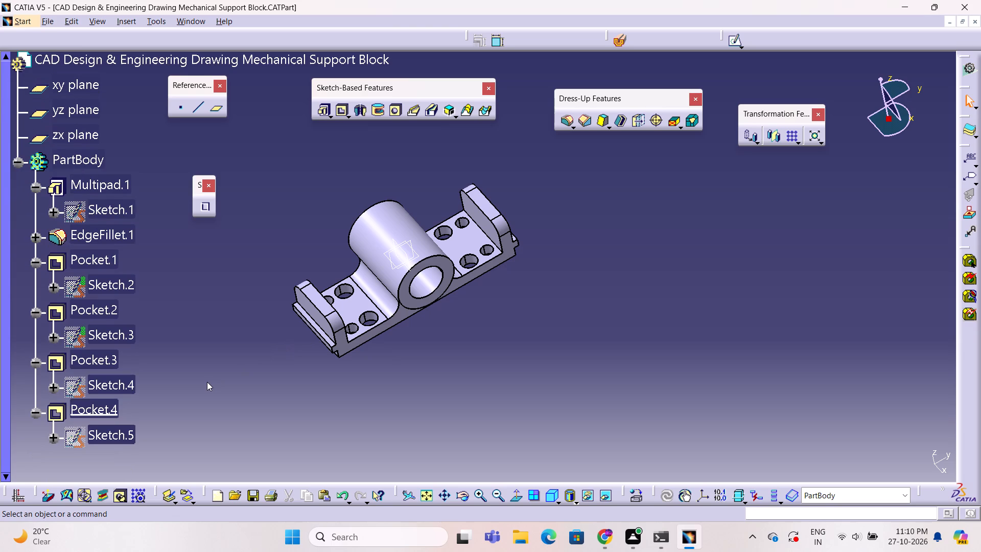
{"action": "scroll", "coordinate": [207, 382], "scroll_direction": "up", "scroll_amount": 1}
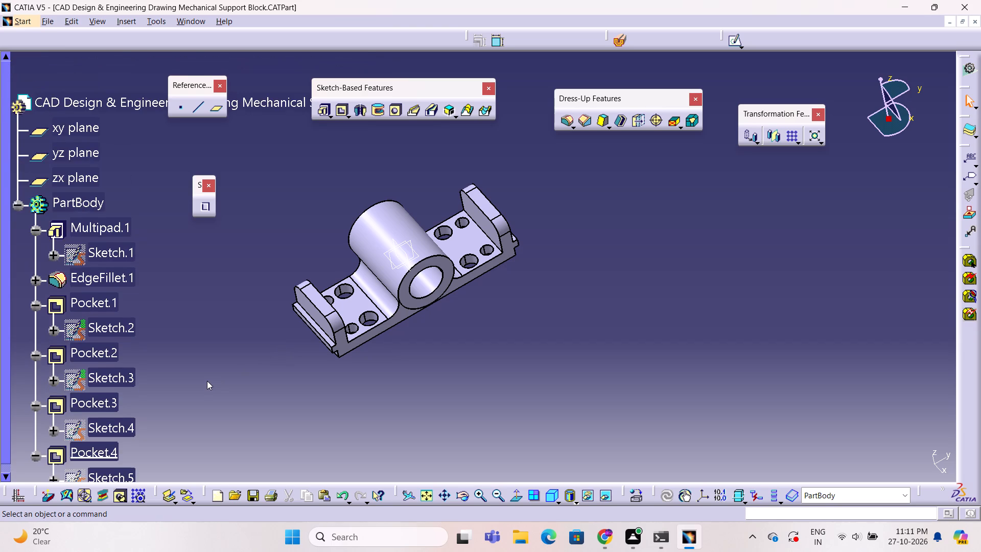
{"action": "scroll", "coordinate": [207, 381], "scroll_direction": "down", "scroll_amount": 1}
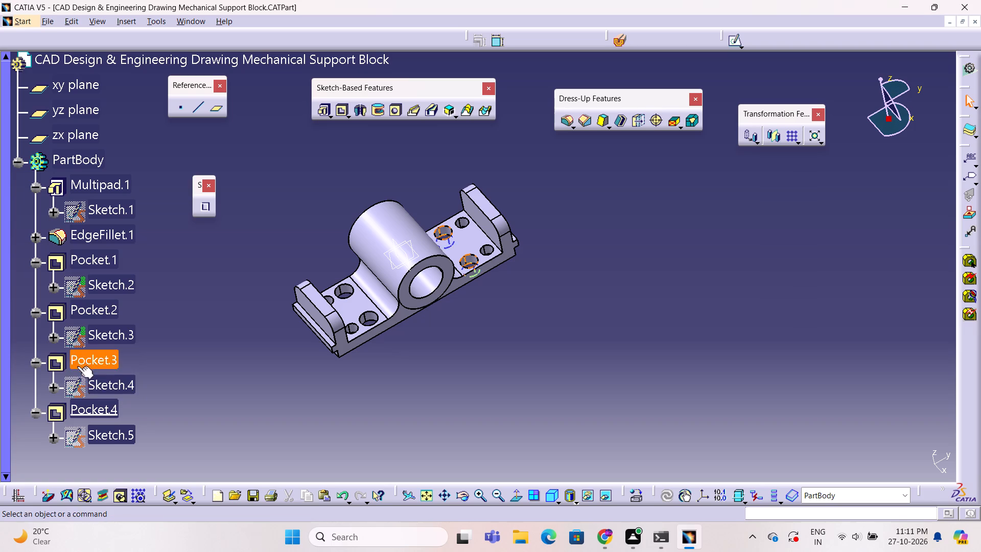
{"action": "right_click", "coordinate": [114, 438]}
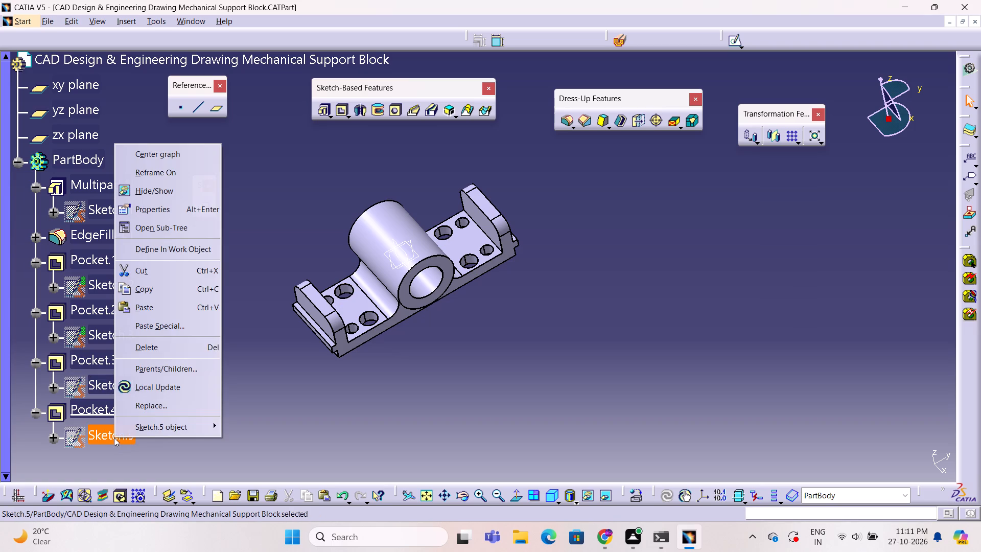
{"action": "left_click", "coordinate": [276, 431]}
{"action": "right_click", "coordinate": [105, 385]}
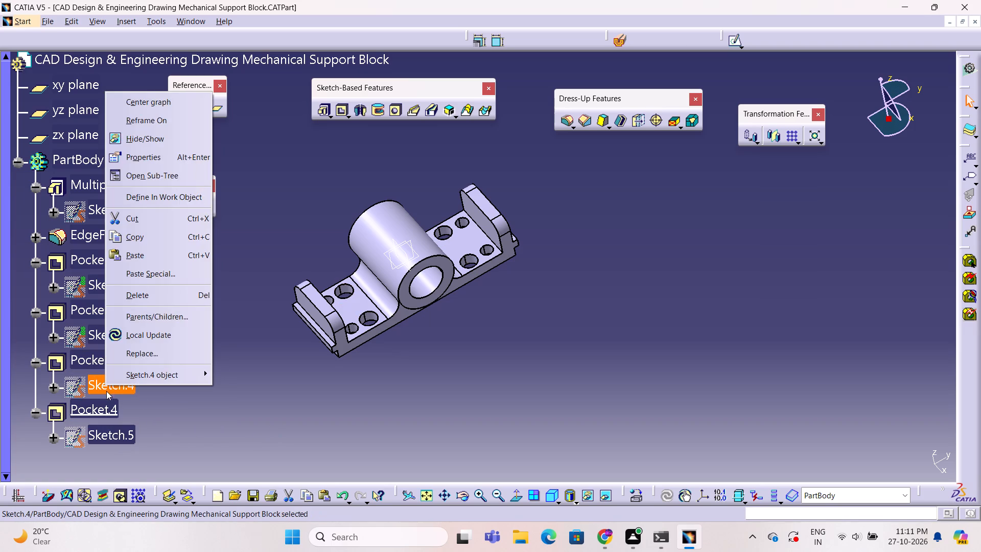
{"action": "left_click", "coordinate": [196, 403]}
Open Sketch.3 and Sketch.2 in turn to examine the small-hole circles and their dimensions, and exit the sketch.
{"action": "left_click", "coordinate": [113, 340]}
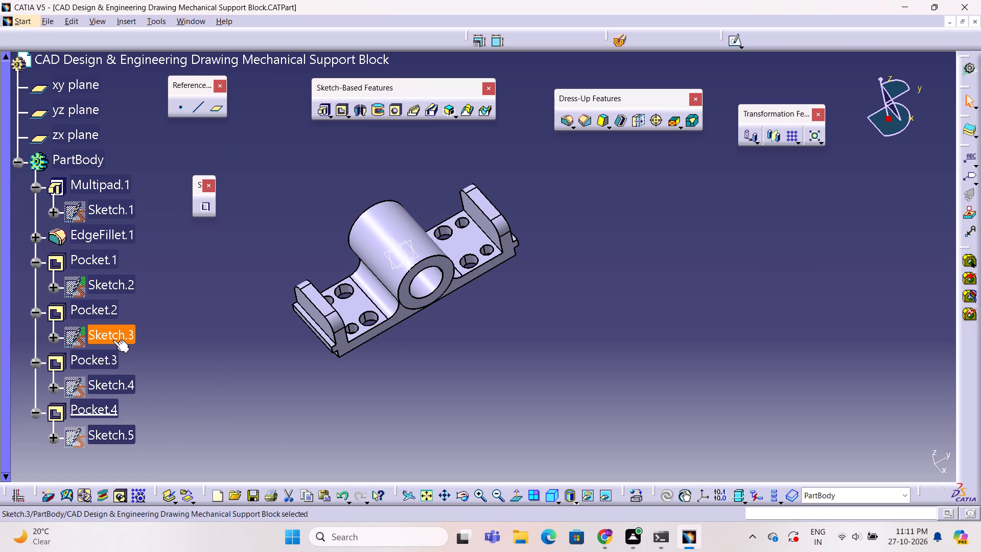
{"action": "double_click", "coordinate": [113, 340]}
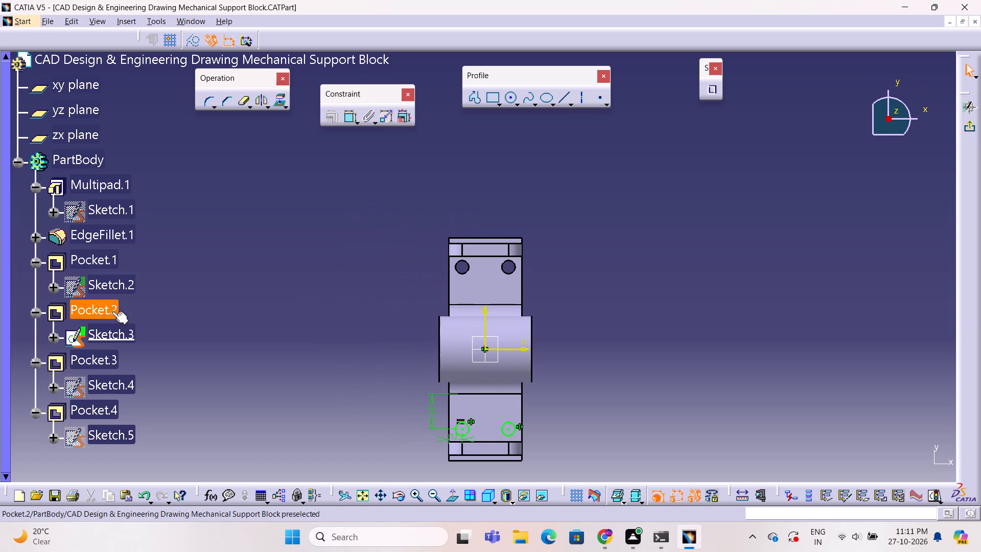
{"action": "double_click", "coordinate": [119, 291]}
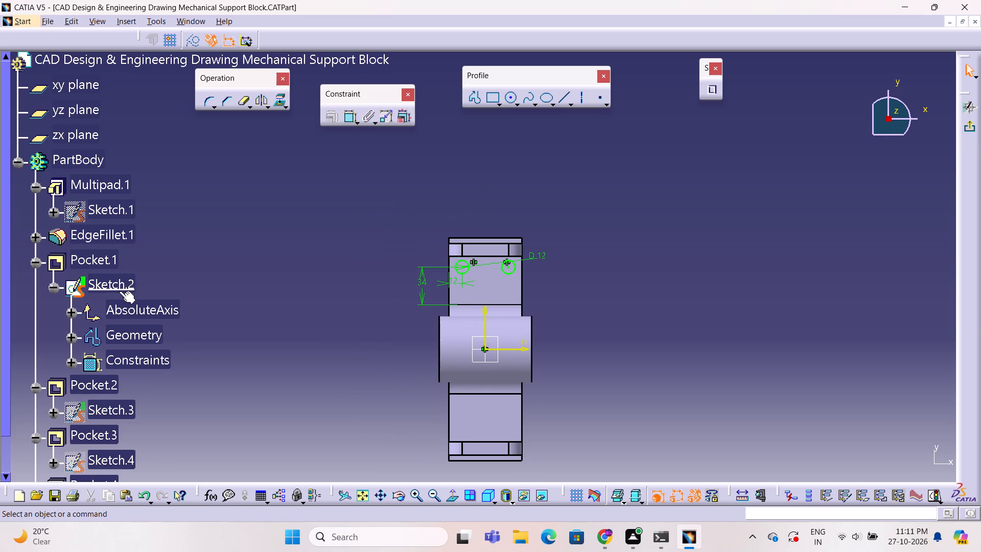
{"action": "left_click", "coordinate": [615, 300]}
{"action": "left_click", "coordinate": [968, 122]}
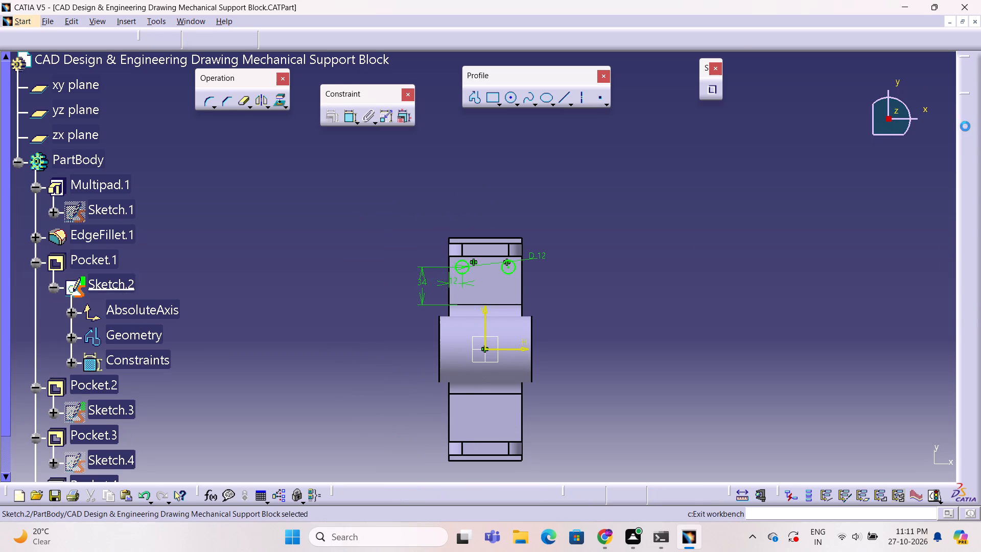
Start a sketch on the outer face of the +y upright and draw a circle about 12.5 mm in diameter near its upper +x corner.
{"action": "middle_click_drag", "start_coordinate": [662, 329], "coordinate": [401, 356]}
{"action": "right_click_drag", "start_coordinate": [661, 329], "coordinate": [401, 356]}
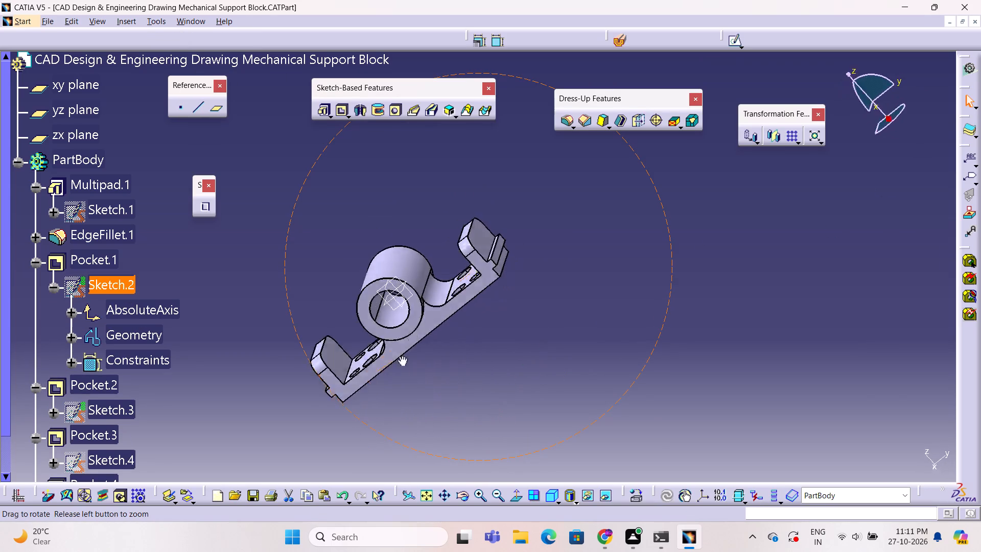
{"action": "middle_click_drag", "start_coordinate": [401, 356], "coordinate": [460, 388]}
{"action": "right_click_drag", "start_coordinate": [401, 356], "coordinate": [460, 387]}
{"action": "middle_click_drag", "start_coordinate": [461, 385], "coordinate": [553, 370]}
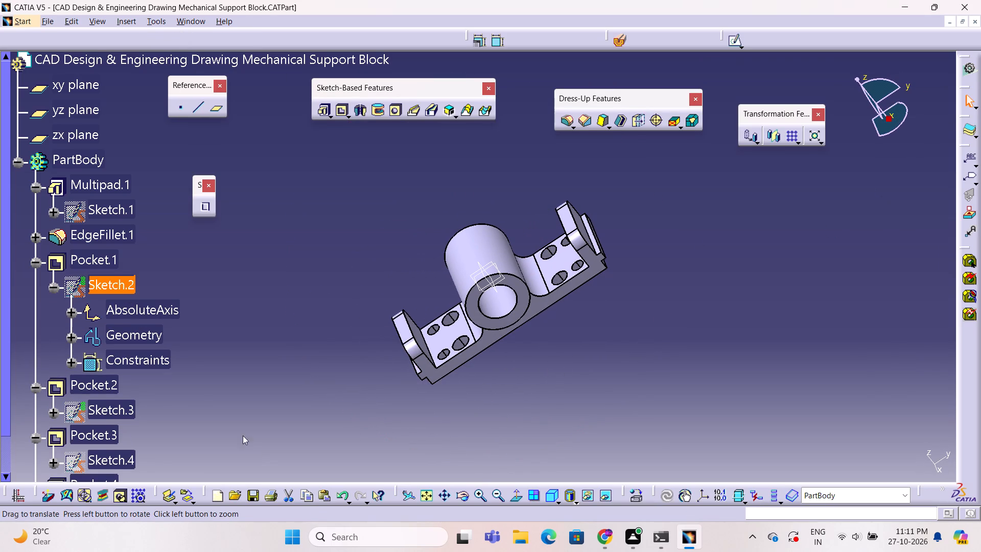
{"action": "scroll", "coordinate": [173, 387], "scroll_direction": "down", "scroll_amount": 2}
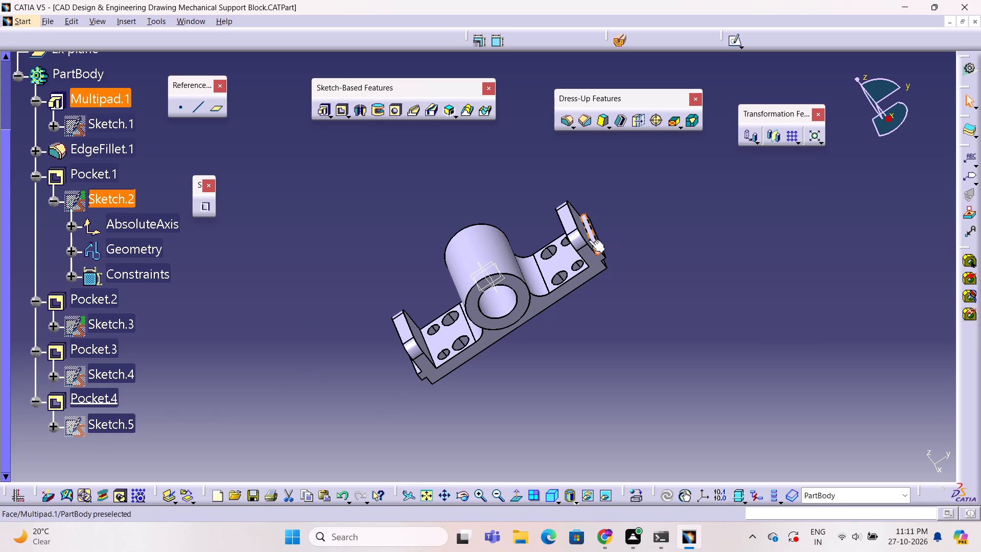
{"action": "left_click", "coordinate": [580, 224]}
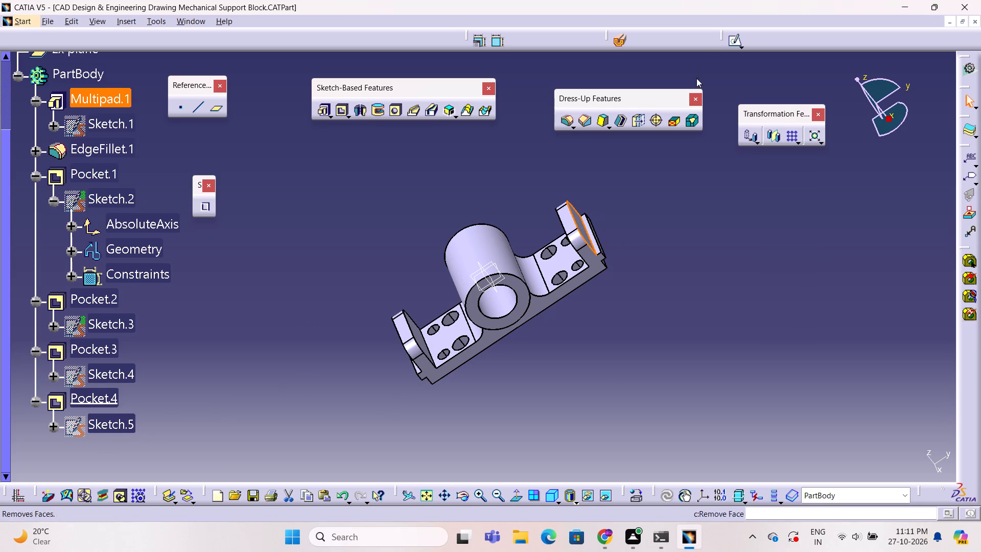
{"action": "left_click", "coordinate": [733, 44]}
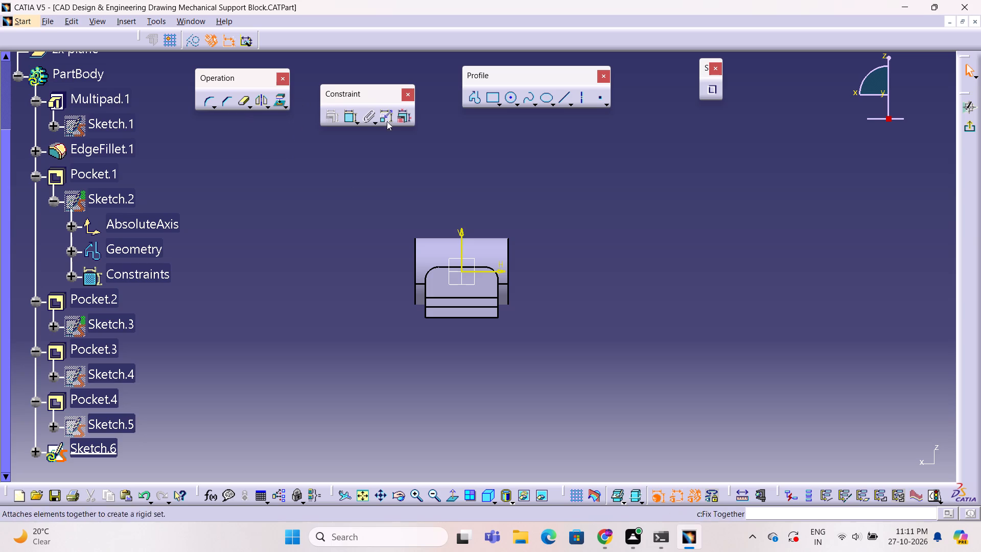
{"action": "left_click", "coordinate": [509, 101]}
{"action": "middle_click_drag", "start_coordinate": [459, 290], "coordinate": [461, 265]}
{"action": "right_click_drag", "start_coordinate": [459, 290], "coordinate": [461, 265]}
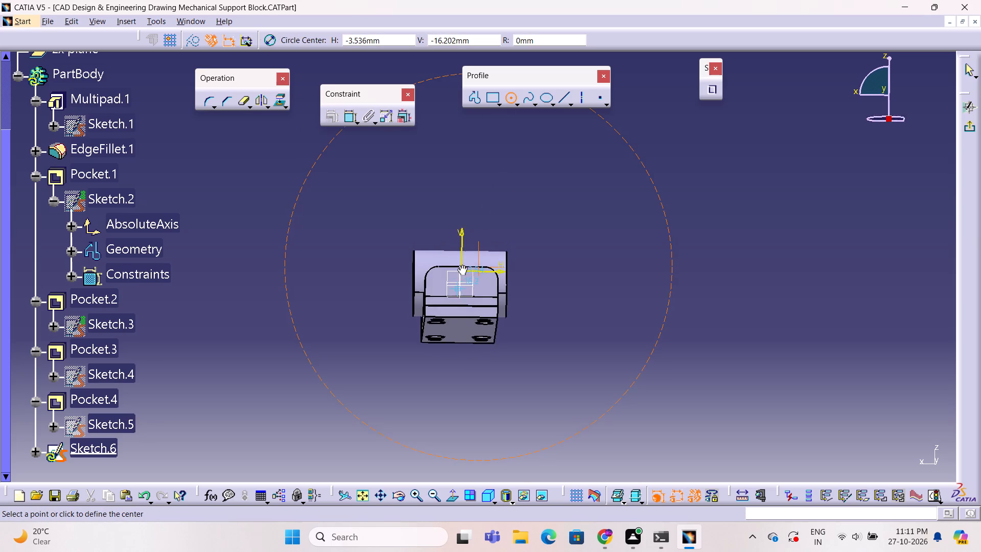
{"action": "middle_click_drag", "start_coordinate": [461, 265], "coordinate": [460, 298]}
{"action": "right_click_drag", "start_coordinate": [461, 265], "coordinate": [460, 298]}
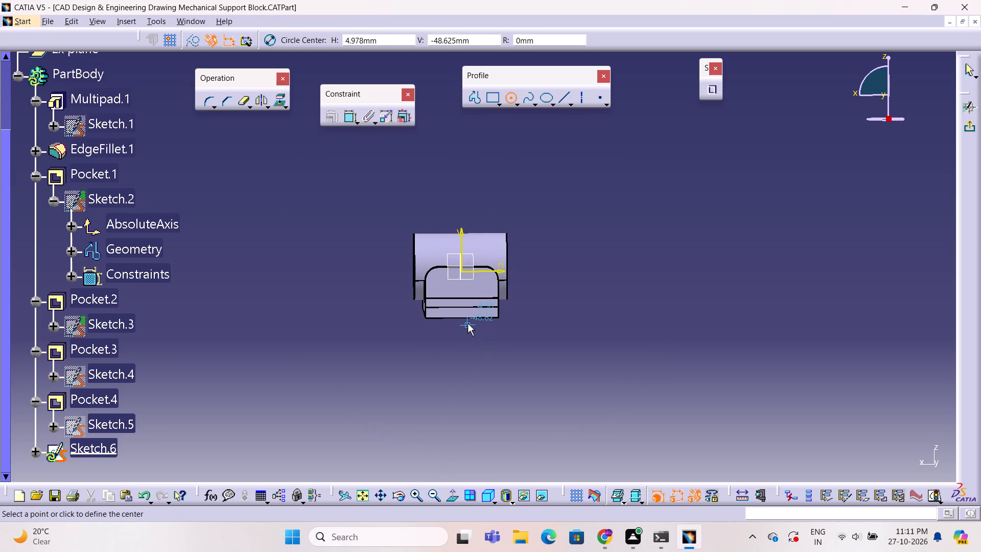
{"action": "left_click", "coordinate": [438, 280]}
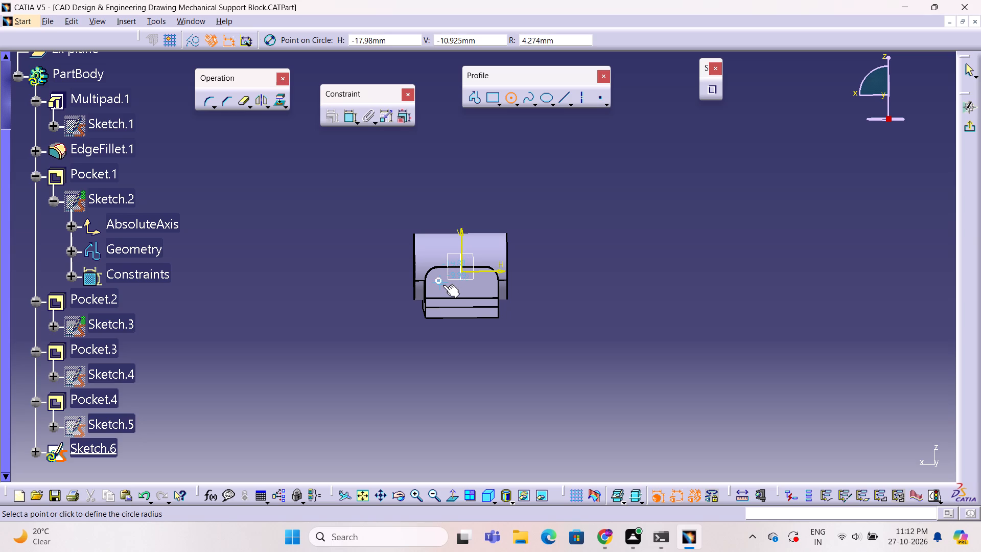
{"action": "left_click", "coordinate": [443, 286]}
{"action": "left_click", "coordinate": [590, 296]}
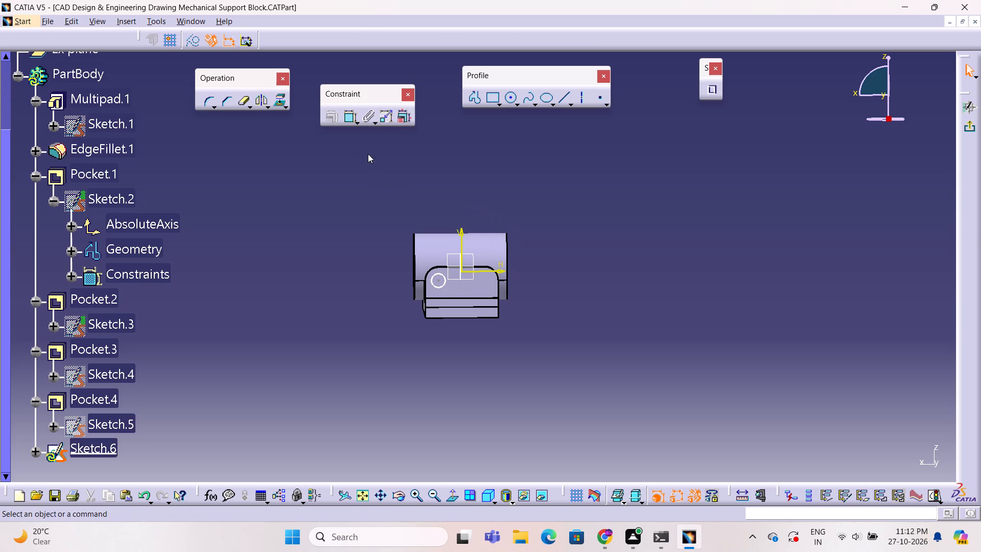
Dimension the upright circle's diameter and set it to 12 mm.
{"action": "left_click", "coordinate": [348, 120]}
{"action": "left_click", "coordinate": [435, 273]}
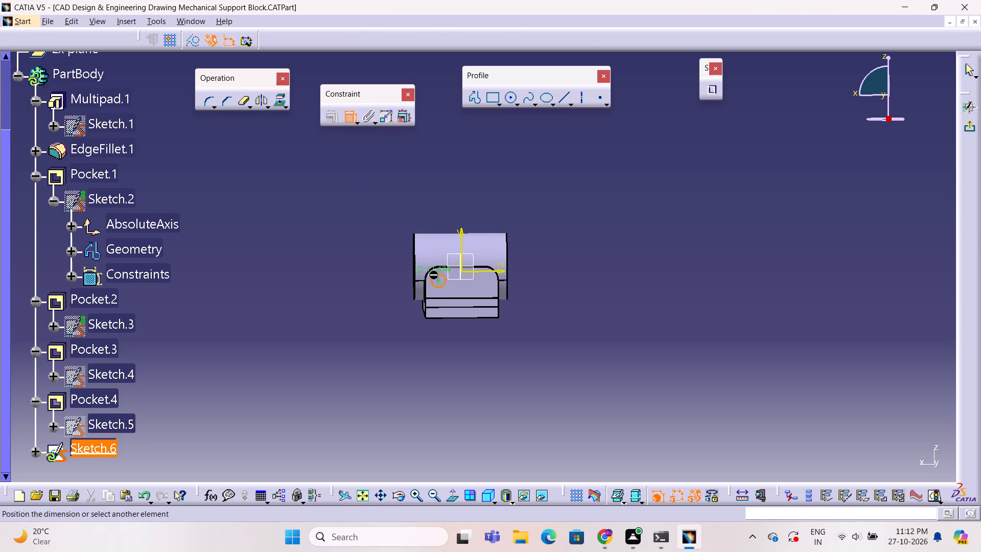
{"action": "left_click", "coordinate": [356, 277]}
{"action": "double_click", "coordinate": [360, 272]}
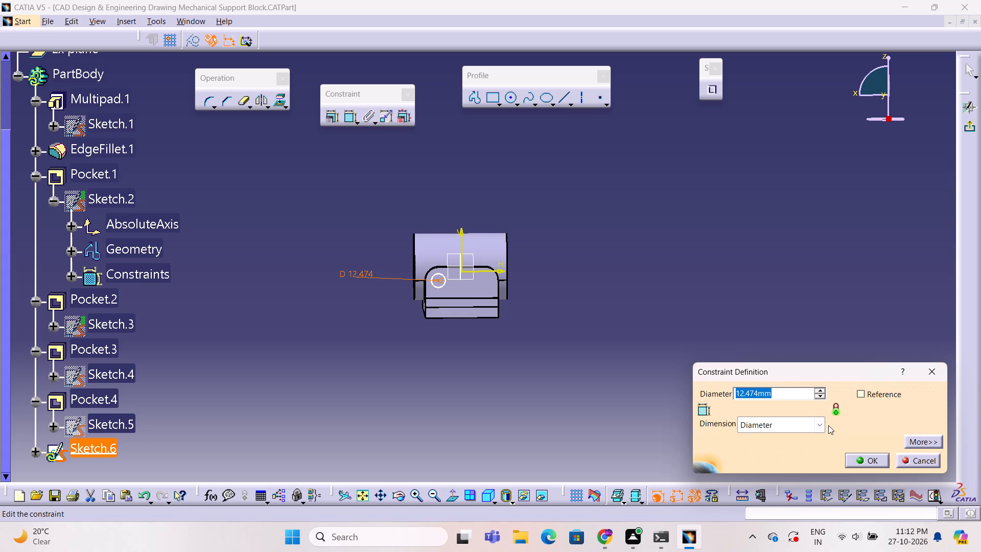
{"action": "type", "text": "12"}
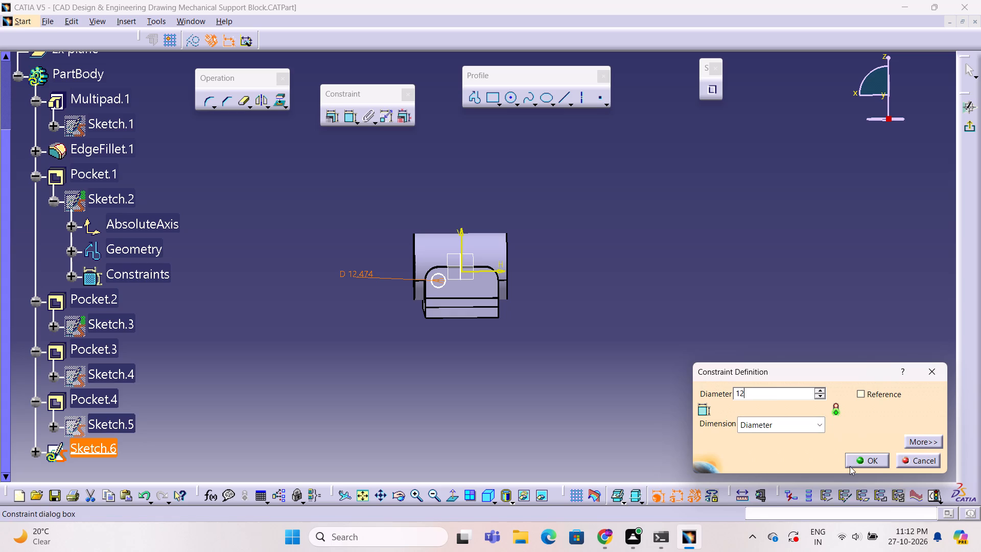
{"action": "left_click", "coordinate": [856, 456]}
{"action": "left_click", "coordinate": [683, 396]}
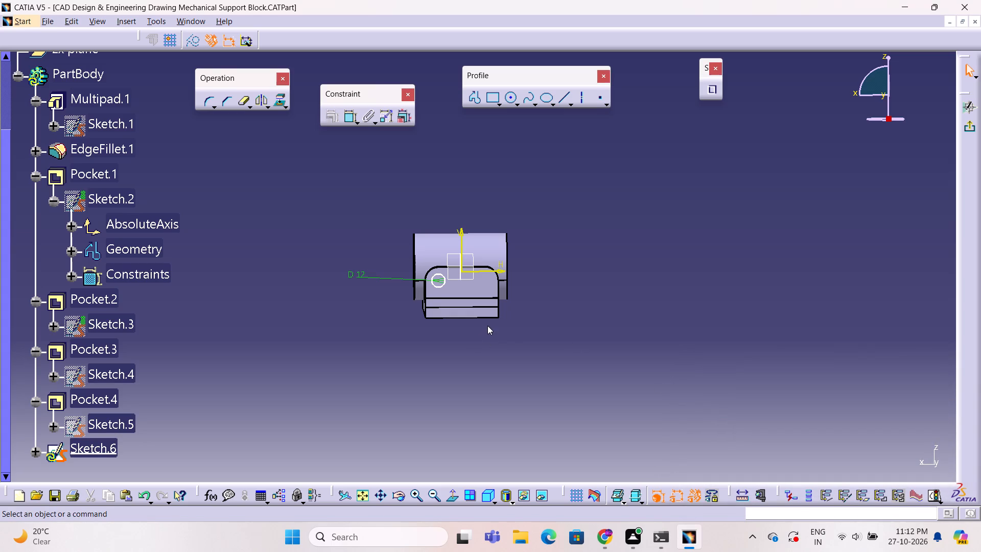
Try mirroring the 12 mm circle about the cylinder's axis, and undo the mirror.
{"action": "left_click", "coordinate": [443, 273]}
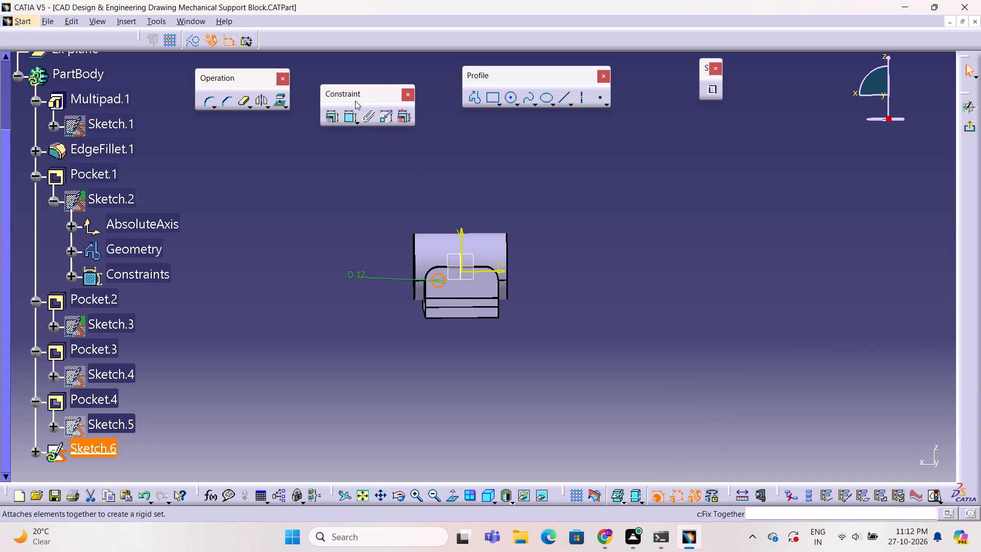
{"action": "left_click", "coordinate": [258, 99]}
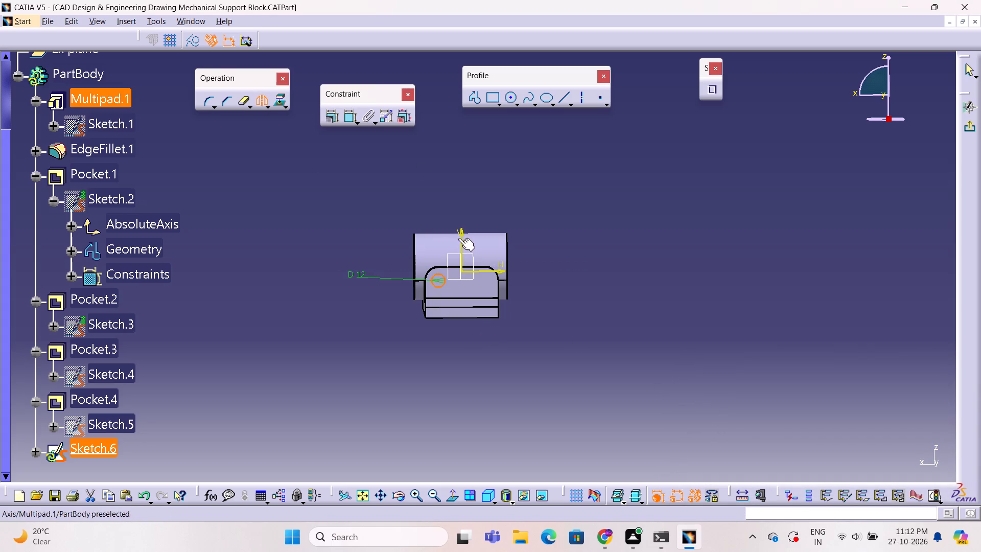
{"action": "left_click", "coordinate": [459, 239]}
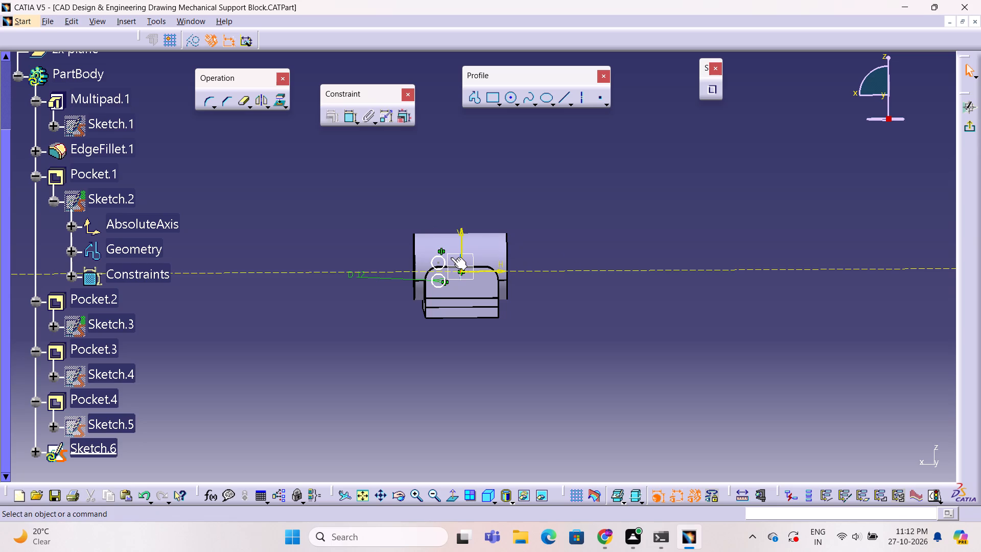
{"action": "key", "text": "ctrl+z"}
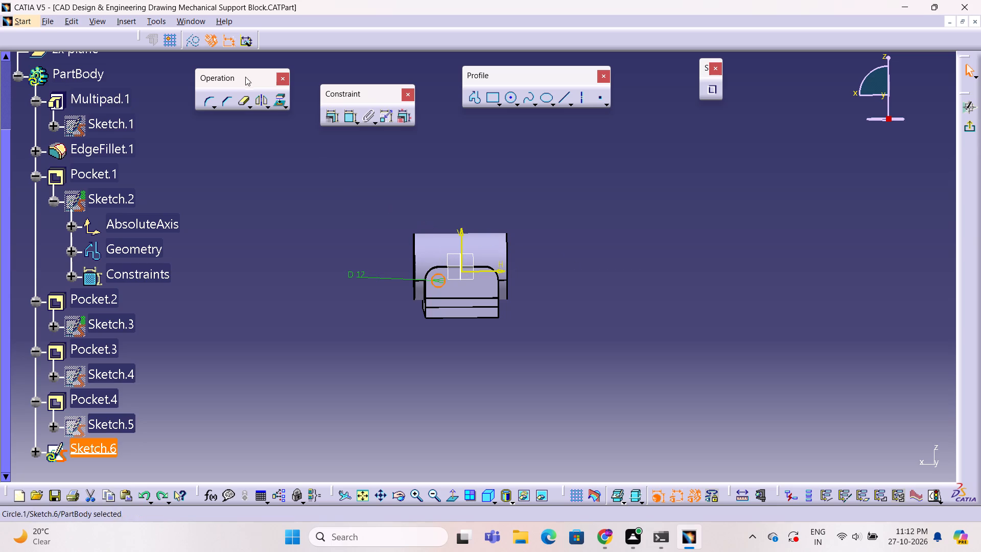
Mirror the 12 mm circle about the sketch's vertical axis.
{"action": "left_click", "coordinate": [263, 102]}
{"action": "left_click", "coordinate": [460, 235]}
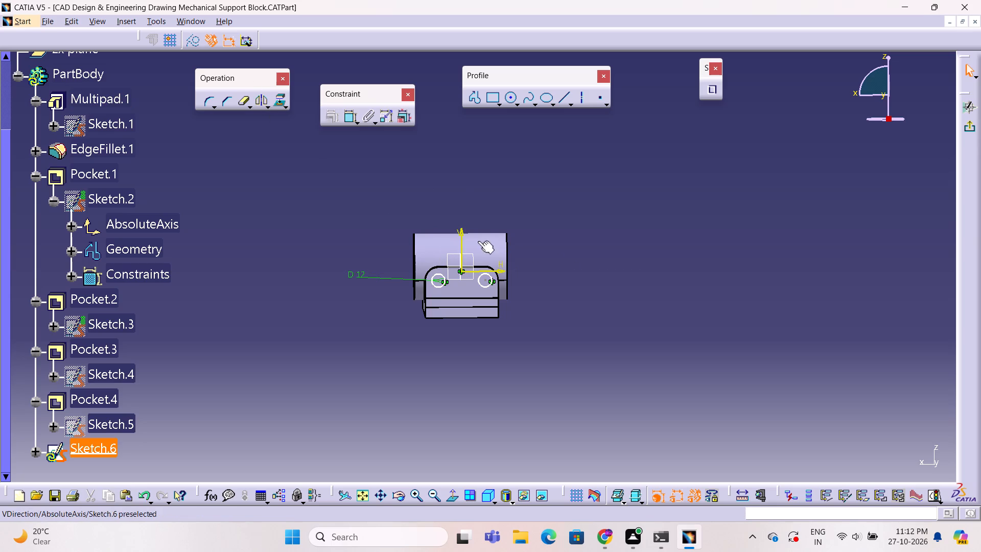
{"action": "left_click", "coordinate": [590, 249]}
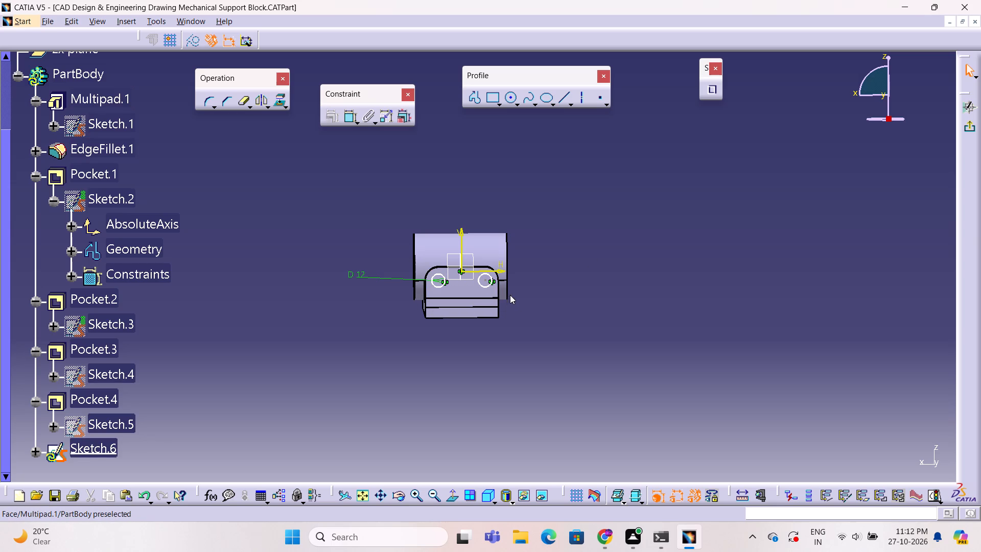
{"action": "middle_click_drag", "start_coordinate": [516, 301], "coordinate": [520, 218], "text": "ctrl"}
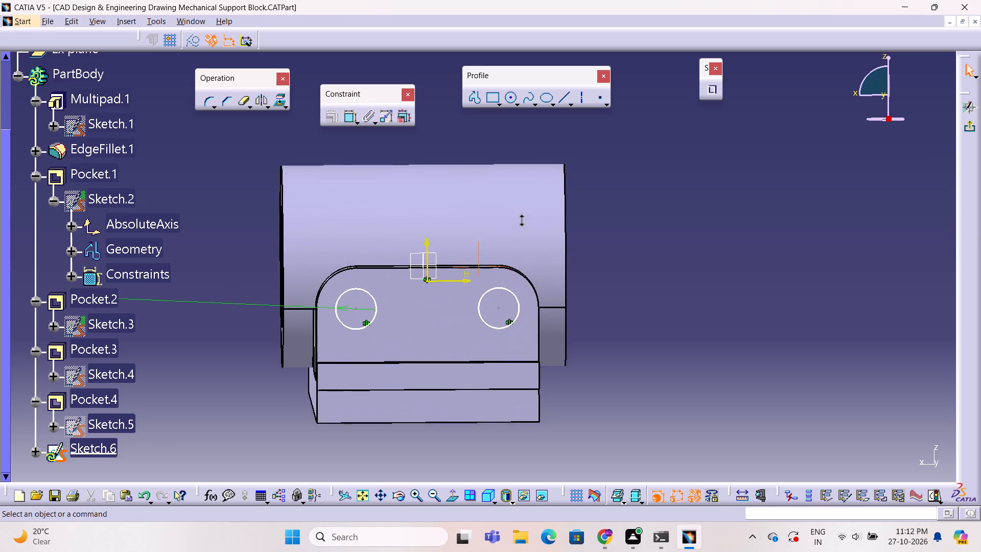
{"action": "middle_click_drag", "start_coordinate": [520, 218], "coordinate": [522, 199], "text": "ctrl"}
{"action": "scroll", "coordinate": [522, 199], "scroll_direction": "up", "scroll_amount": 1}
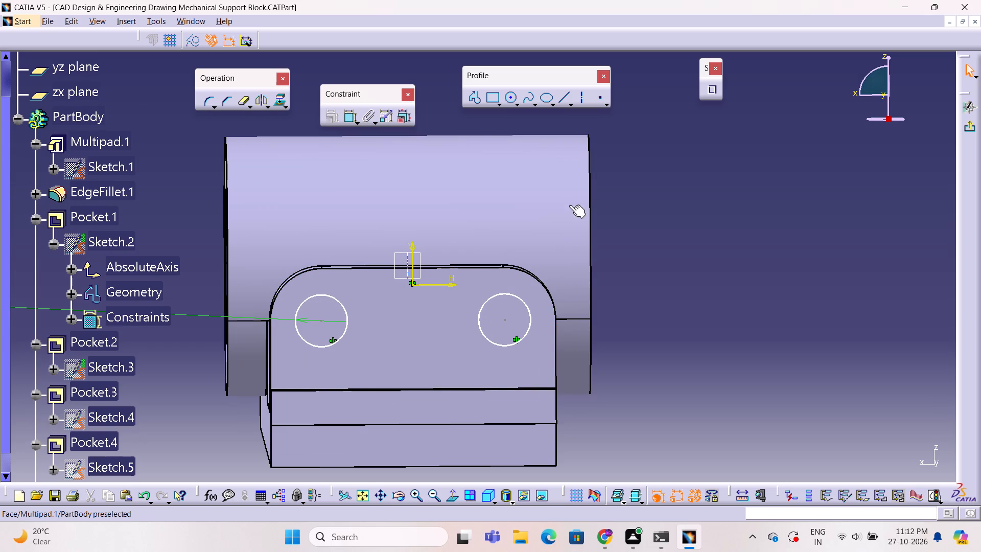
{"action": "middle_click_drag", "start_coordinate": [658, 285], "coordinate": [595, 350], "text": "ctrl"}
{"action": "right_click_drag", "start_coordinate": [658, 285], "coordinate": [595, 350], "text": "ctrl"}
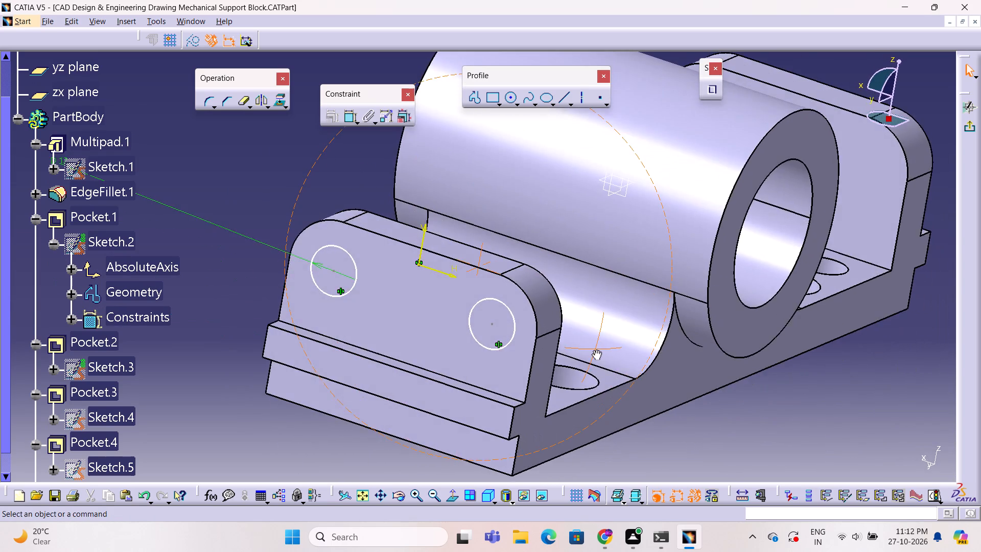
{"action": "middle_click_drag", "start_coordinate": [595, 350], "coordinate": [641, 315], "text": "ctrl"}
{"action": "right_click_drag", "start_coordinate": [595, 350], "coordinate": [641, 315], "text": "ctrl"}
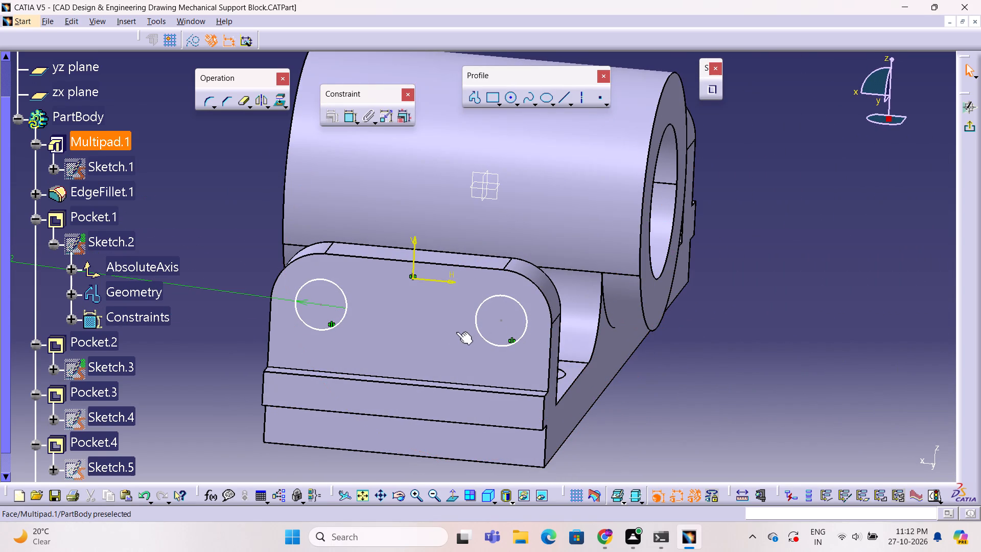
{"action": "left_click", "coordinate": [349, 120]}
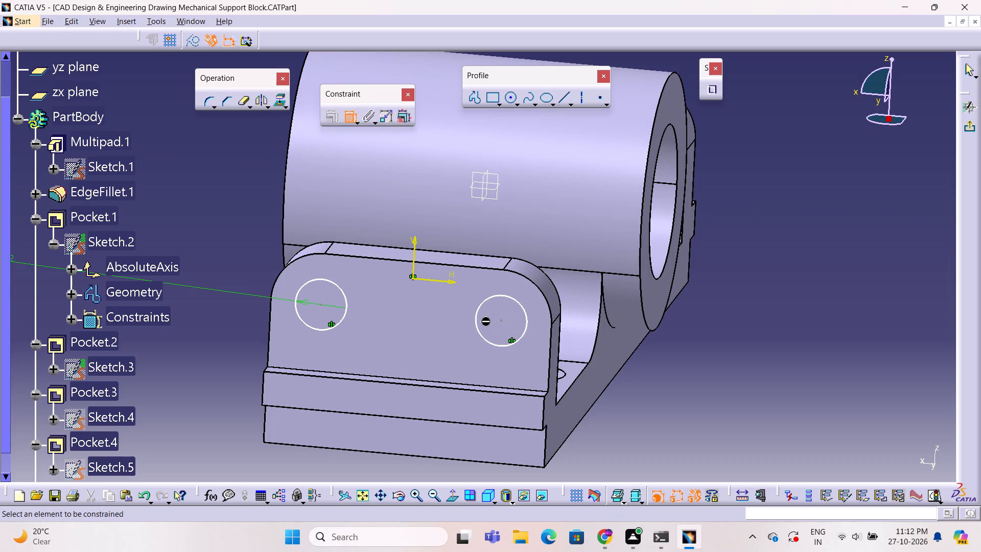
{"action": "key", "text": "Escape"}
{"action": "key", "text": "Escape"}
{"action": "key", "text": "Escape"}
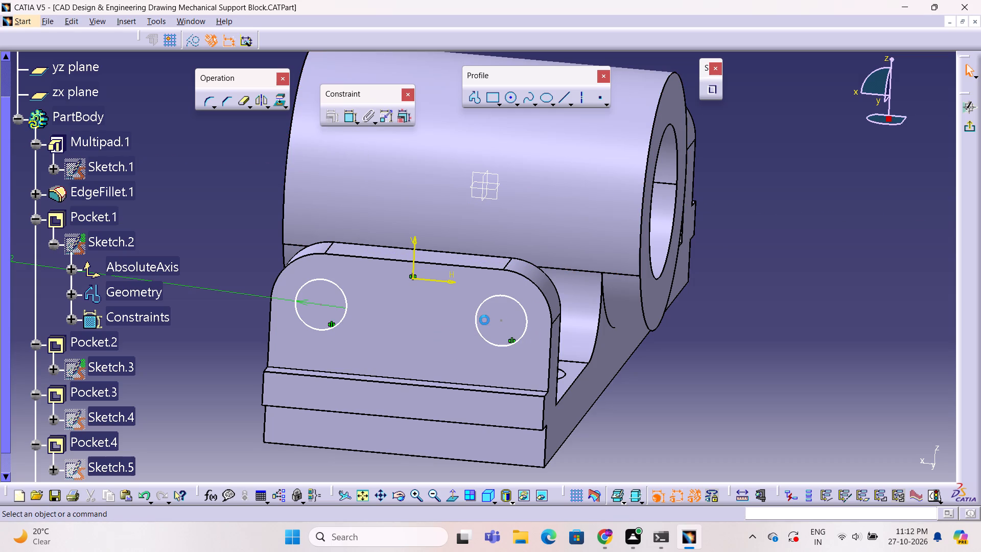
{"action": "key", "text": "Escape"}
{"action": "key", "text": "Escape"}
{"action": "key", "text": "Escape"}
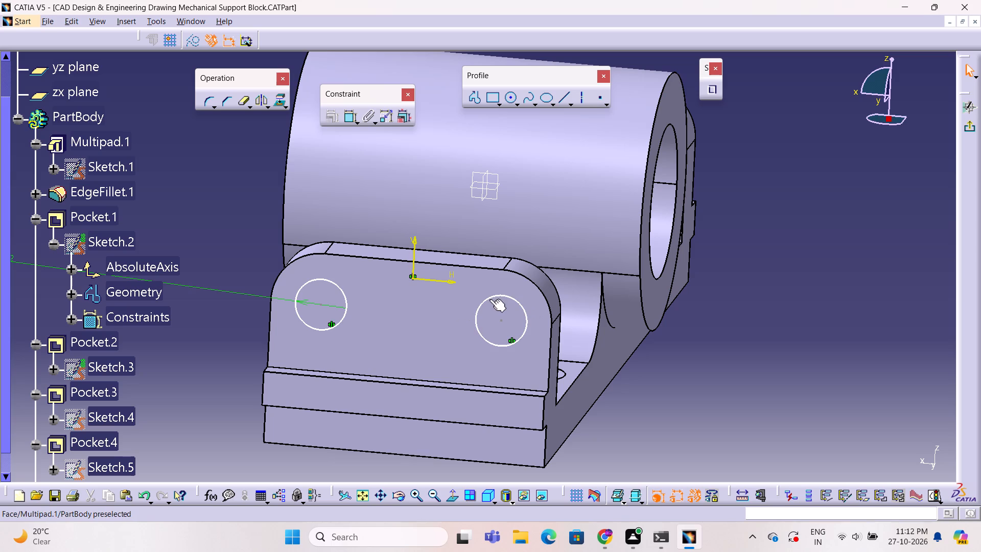
Dimension the distance from the mirrored circle's centre to the upright's adjacent vertical side edge and set it to 12 mm.
{"action": "left_click", "coordinate": [345, 119]}
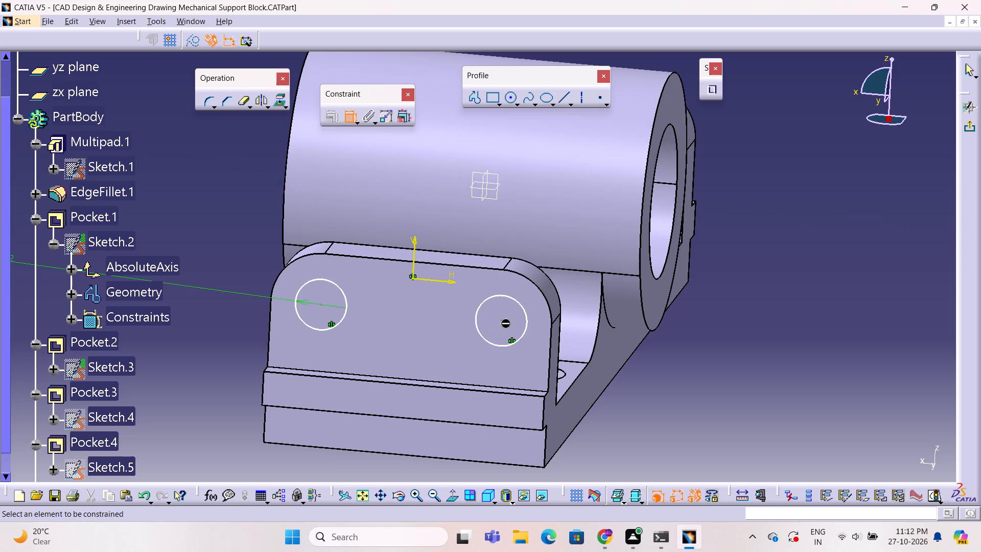
{"action": "left_click", "coordinate": [500, 320]}
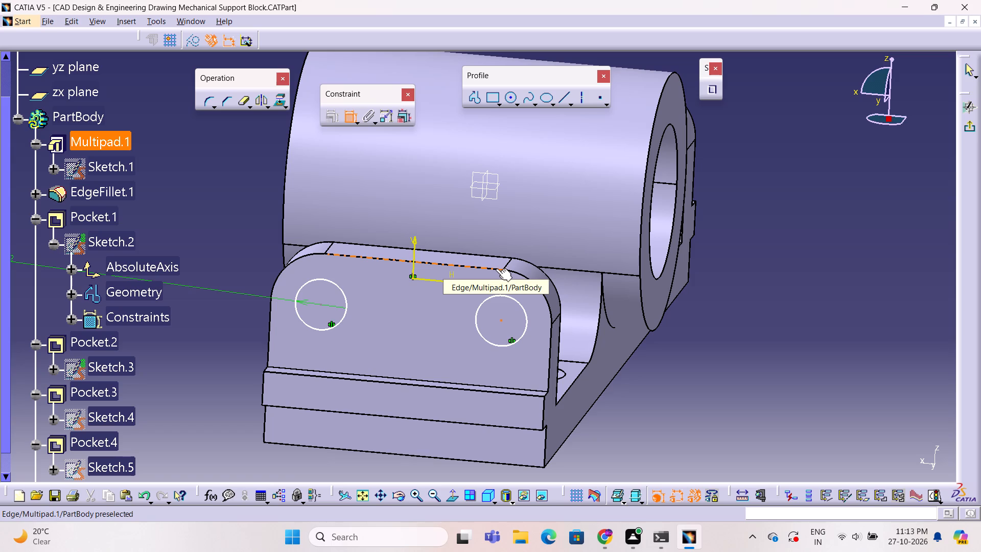
{"action": "left_click", "coordinate": [549, 335]}
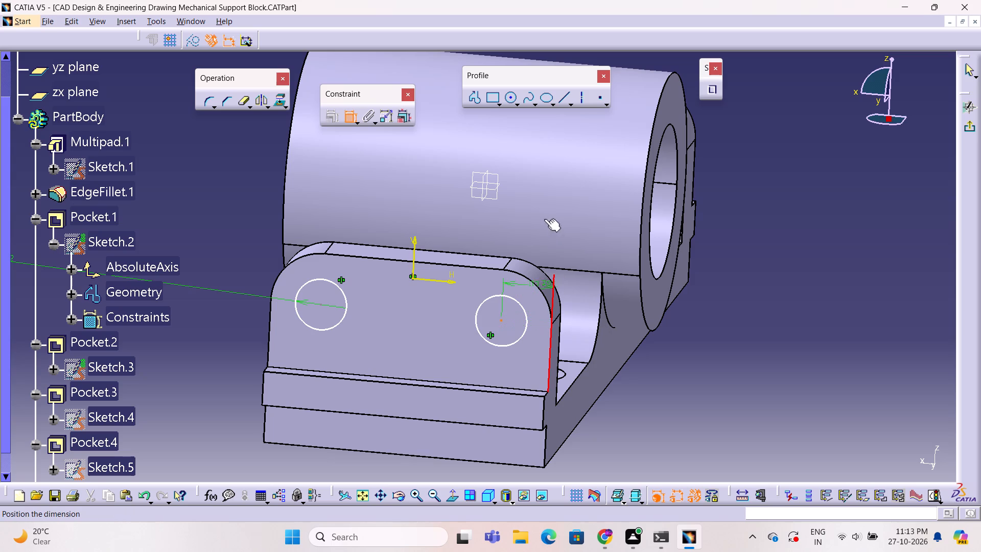
{"action": "left_click", "coordinate": [524, 290]}
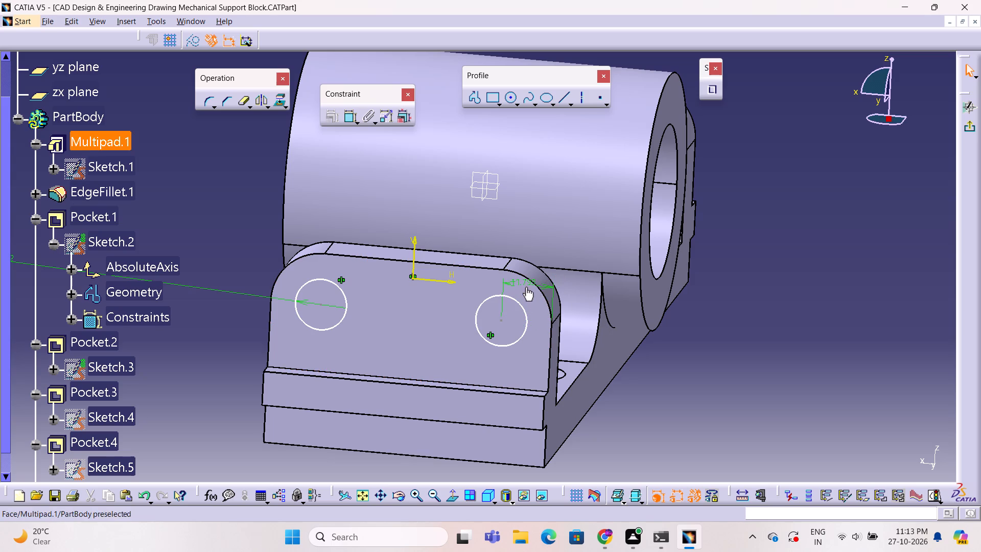
{"action": "double_click", "coordinate": [527, 282]}
{"action": "type", "text": "12"}
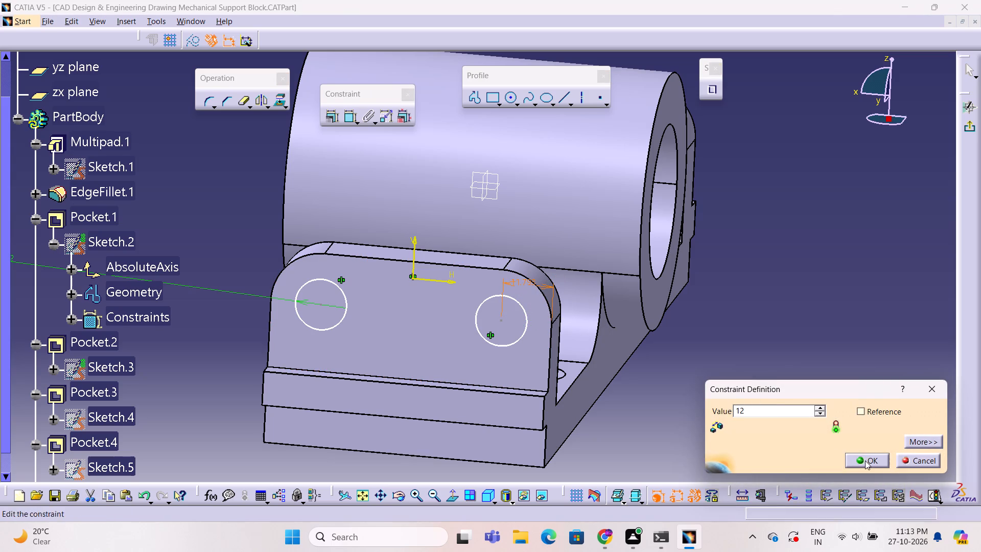
{"action": "left_click", "coordinate": [865, 461]}
{"action": "left_click", "coordinate": [748, 393]}
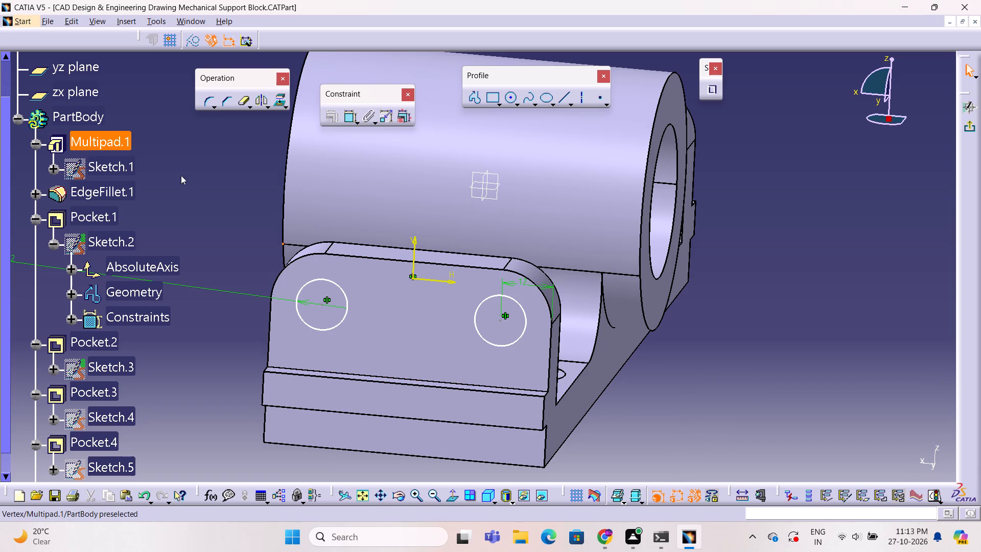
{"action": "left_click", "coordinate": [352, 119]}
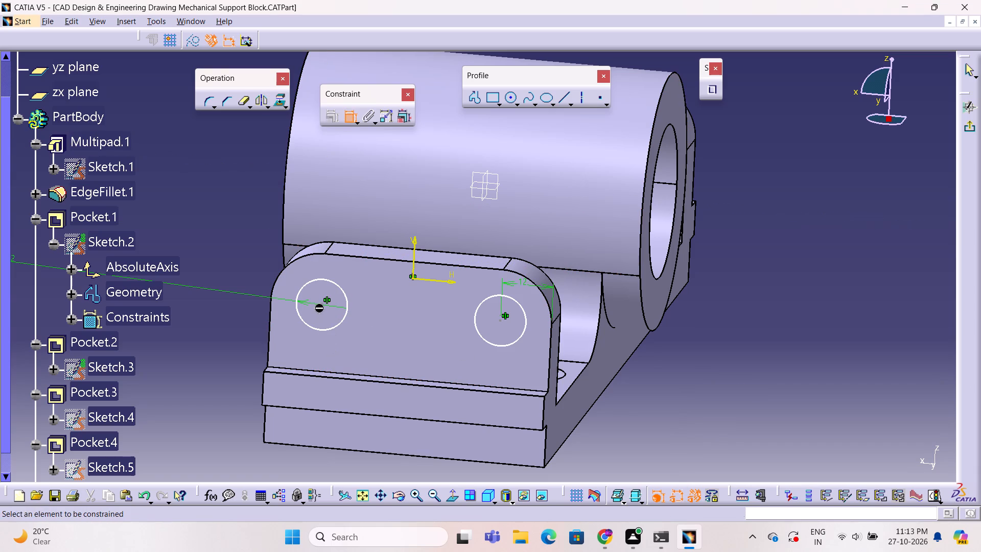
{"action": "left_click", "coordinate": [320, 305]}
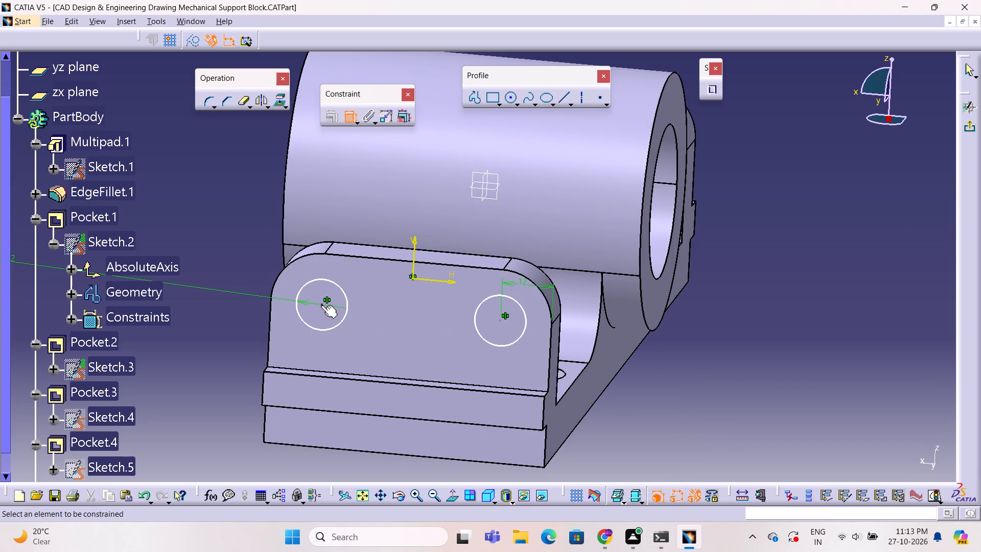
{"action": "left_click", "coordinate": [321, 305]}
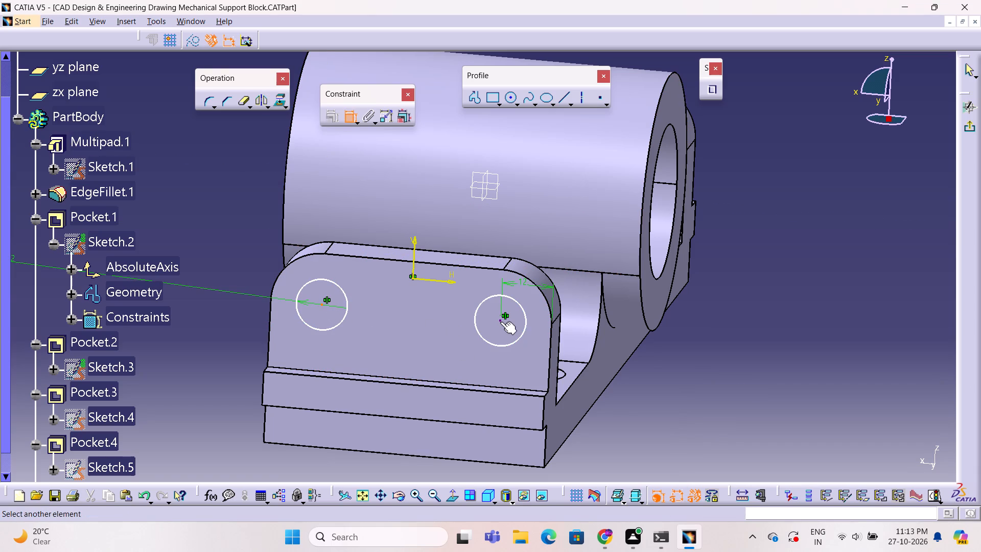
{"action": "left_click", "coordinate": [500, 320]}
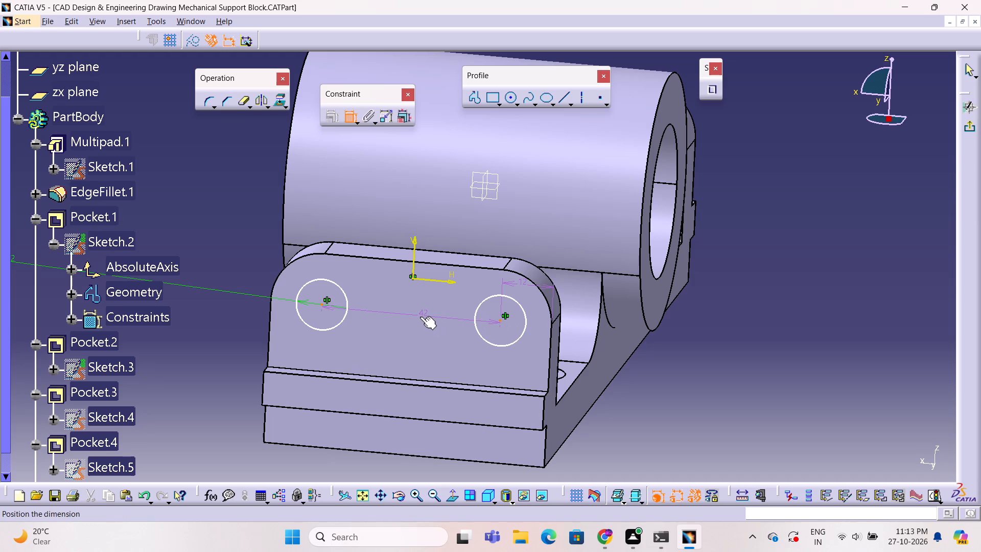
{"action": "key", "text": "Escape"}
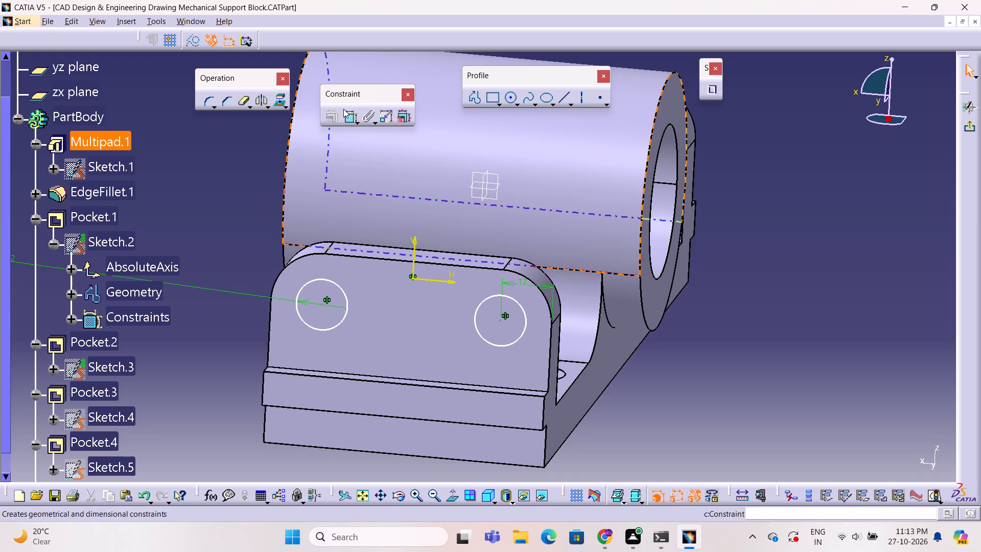
Dimension the mirrored circle's centre height above the base's bottom edge and set it to 34 mm.
{"action": "left_click", "coordinate": [347, 119]}
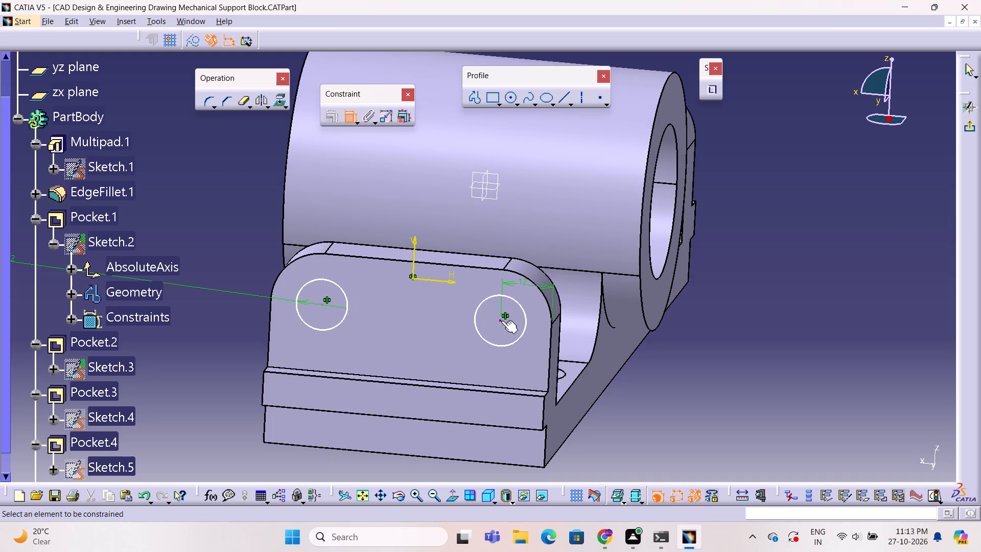
{"action": "left_click", "coordinate": [501, 320]}
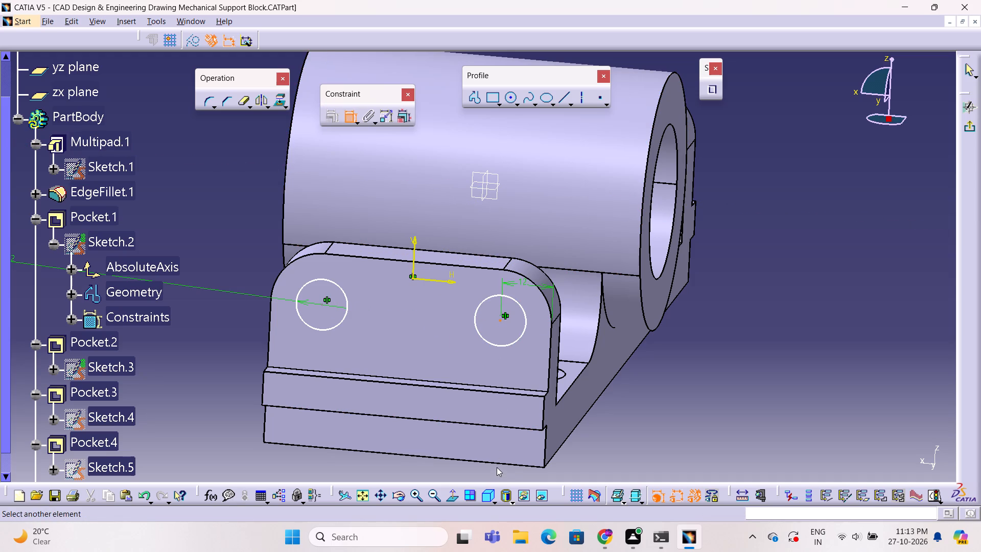
{"action": "left_click", "coordinate": [499, 464]}
{"action": "left_click", "coordinate": [635, 417]}
{"action": "triple_click", "coordinate": [636, 414]}
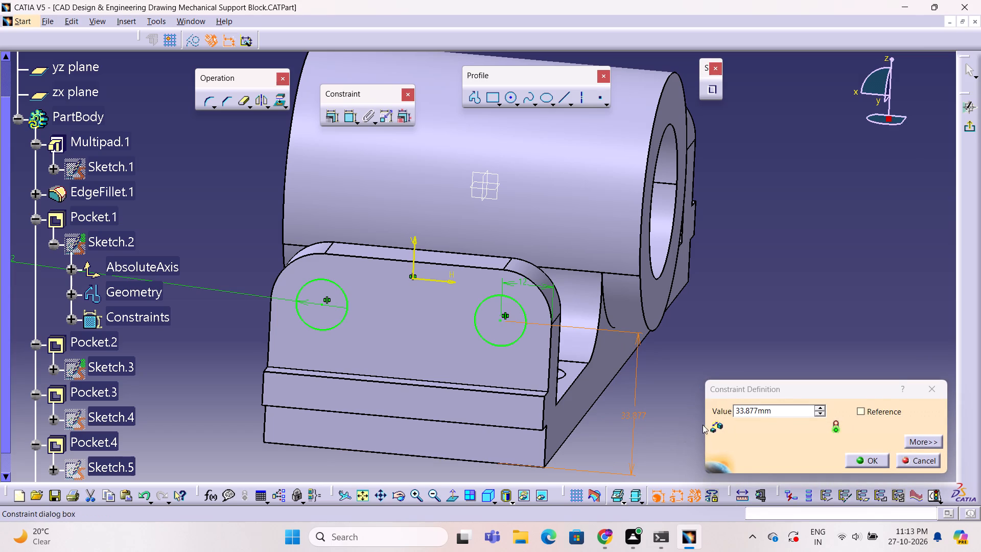
{"action": "double_click", "coordinate": [774, 412]}
{"action": "type", "text": "34"}
{"action": "key", "text": "Return"}
{"action": "left_click", "coordinate": [775, 401]}
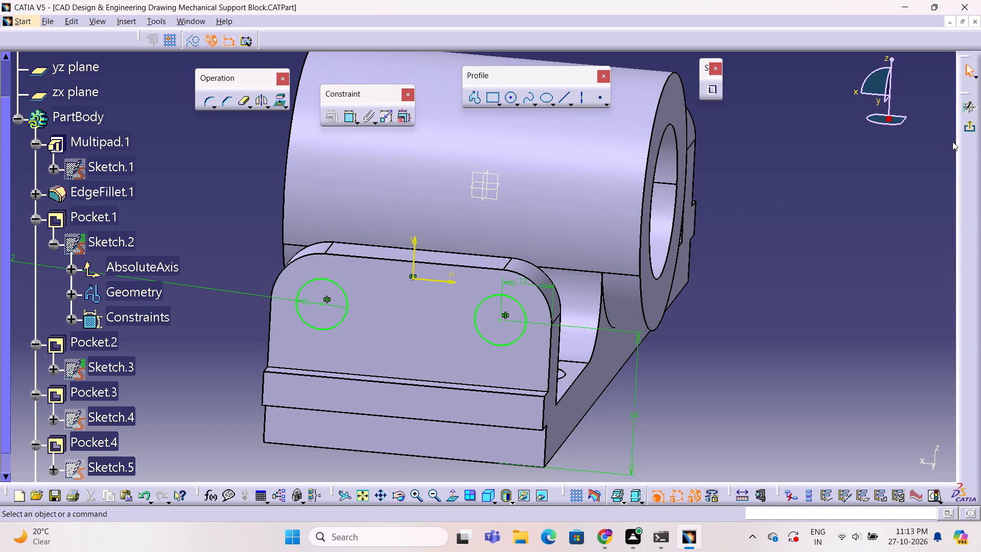
Exit the sketch and pocket its two circles through the +y upright with the Up to next limit.
{"action": "left_click", "coordinate": [974, 129]}
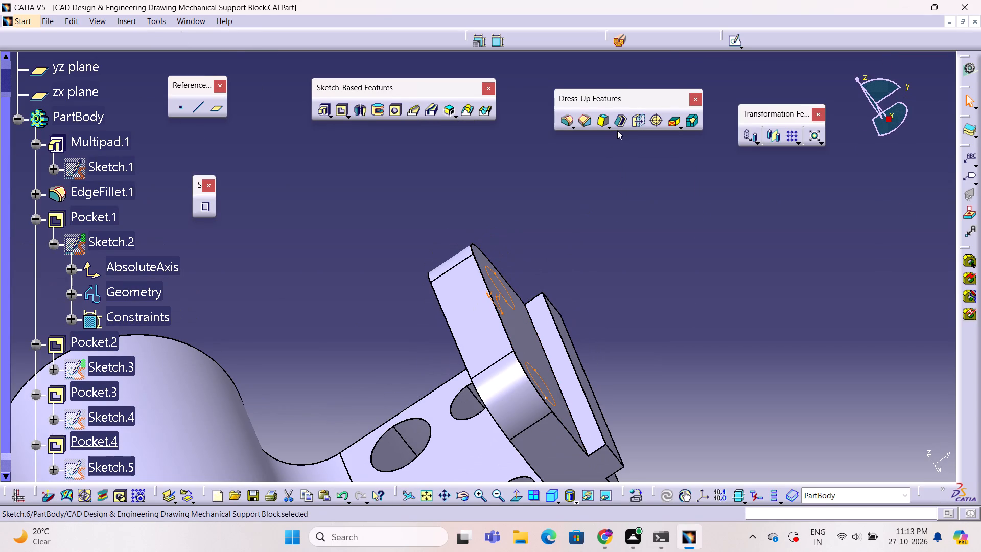
{"action": "left_click", "coordinate": [338, 110]}
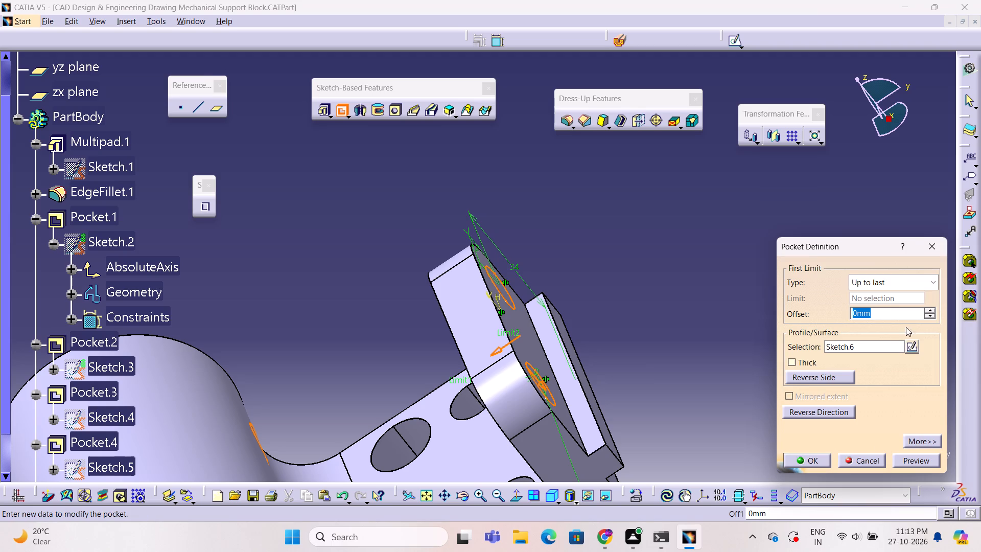
{"action": "left_click", "coordinate": [925, 281]}
{"action": "left_click", "coordinate": [907, 314]}
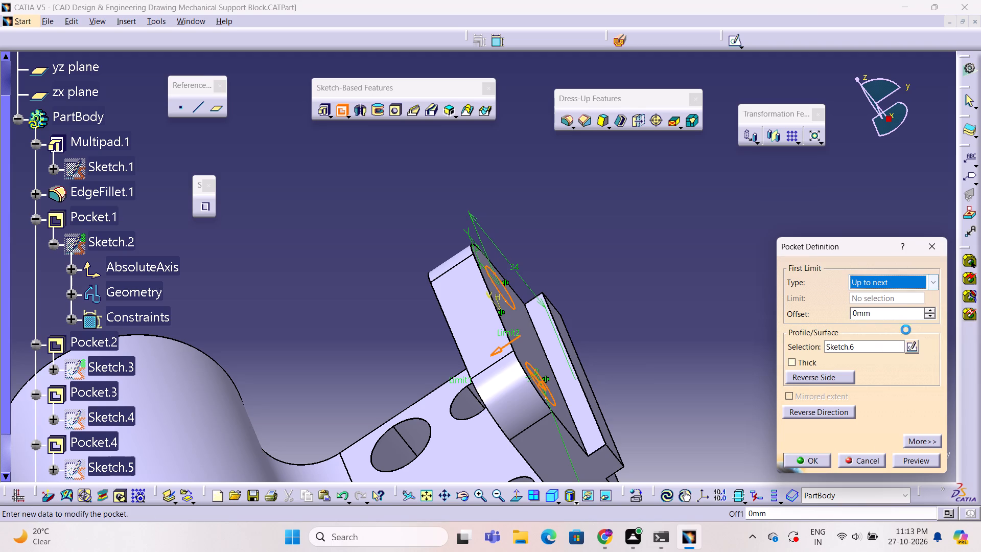
{"action": "left_click", "coordinate": [921, 464]}
{"action": "left_click", "coordinate": [805, 462]}
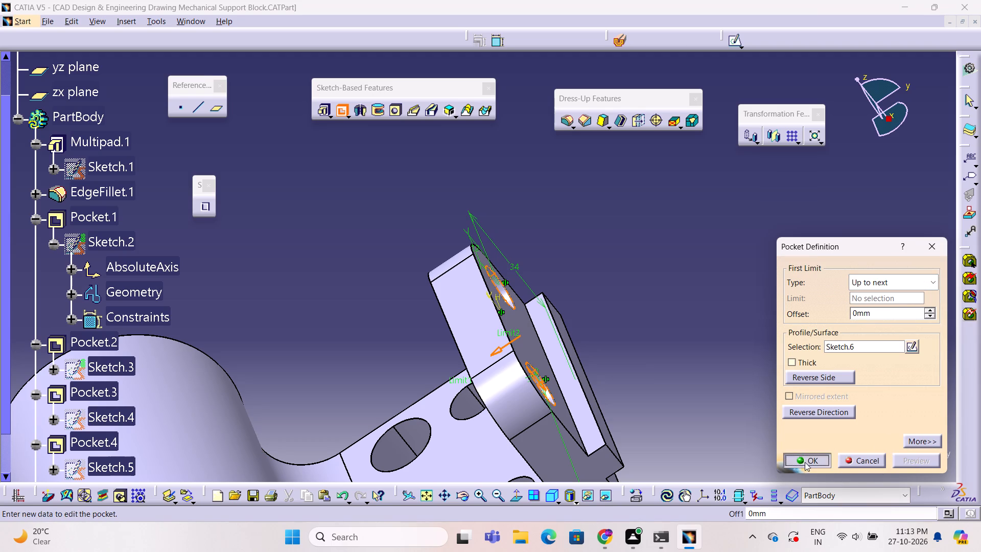
{"action": "left_click", "coordinate": [662, 350]}
Examine the two holes in the +y upright and the surrounding base from several angles.
{"action": "middle_click_drag", "start_coordinate": [669, 350], "coordinate": [671, 373], "text": "ctrl"}
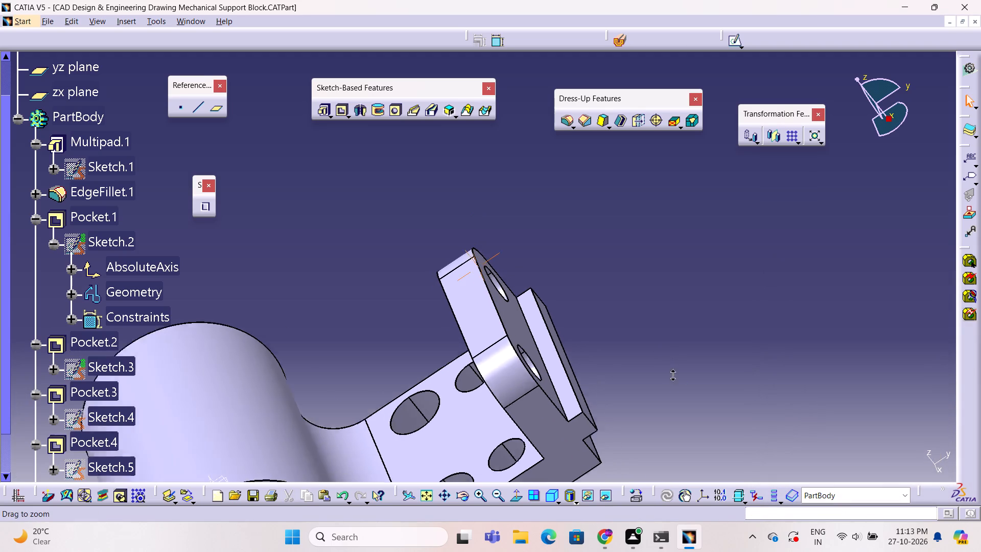
{"action": "middle_click_drag", "start_coordinate": [671, 373], "coordinate": [671, 381], "text": "ctrl"}
{"action": "middle_click_drag", "start_coordinate": [671, 382], "coordinate": [499, 315]}
{"action": "right_click_drag", "start_coordinate": [670, 383], "coordinate": [499, 315], "text": "ctrl"}
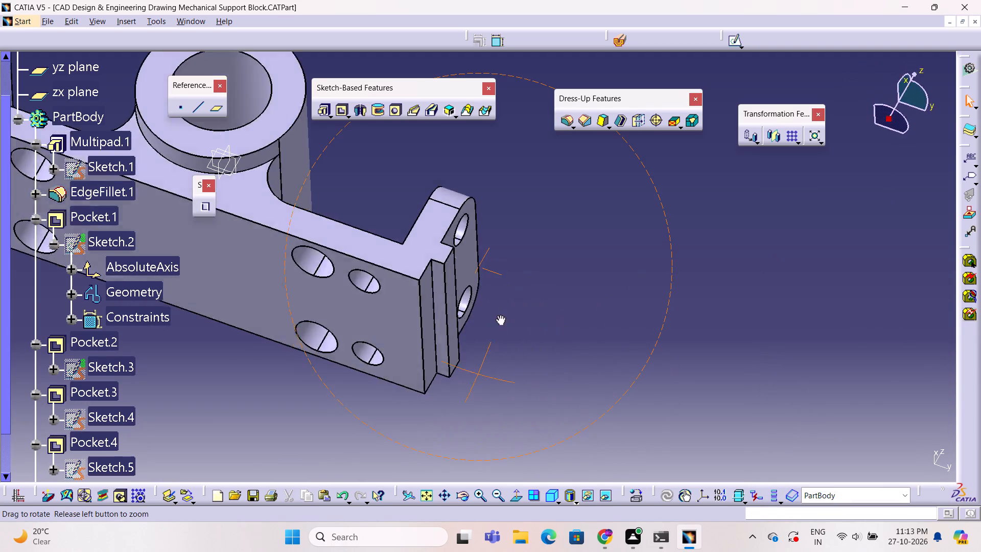
{"action": "middle_click_drag", "start_coordinate": [499, 315], "coordinate": [544, 507]}
{"action": "right_click_drag", "start_coordinate": [499, 315], "coordinate": [544, 507], "text": "ctrl"}
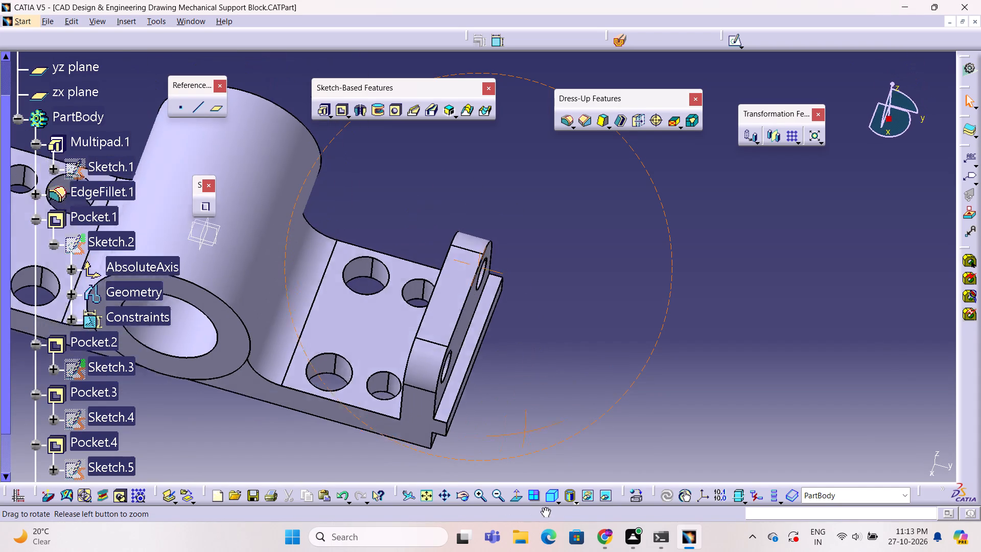
{"action": "middle_click_drag", "start_coordinate": [544, 507], "coordinate": [548, 496]}
{"action": "right_click_drag", "start_coordinate": [544, 507], "coordinate": [549, 494], "text": "ctrl"}
{"action": "middle_click_drag", "start_coordinate": [553, 438], "coordinate": [668, 366]}
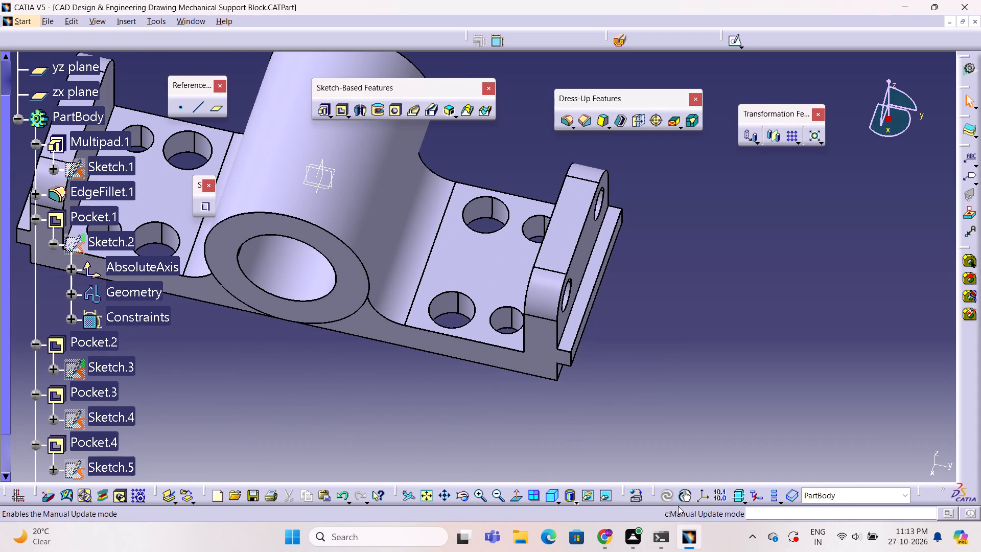
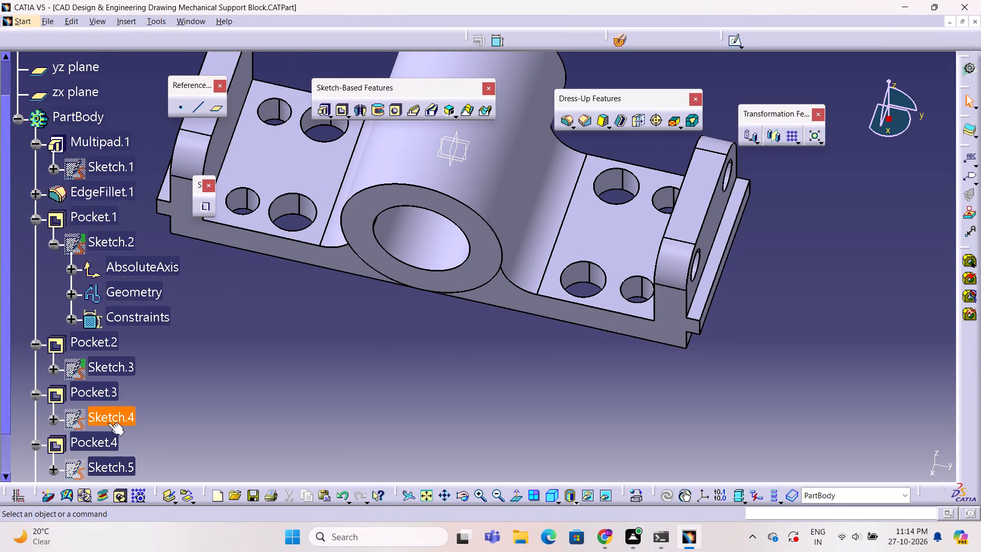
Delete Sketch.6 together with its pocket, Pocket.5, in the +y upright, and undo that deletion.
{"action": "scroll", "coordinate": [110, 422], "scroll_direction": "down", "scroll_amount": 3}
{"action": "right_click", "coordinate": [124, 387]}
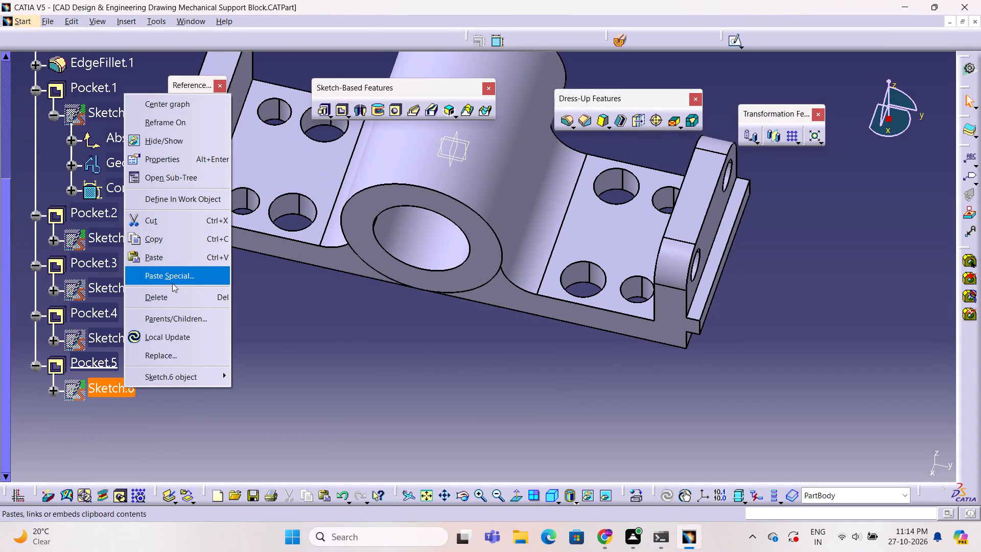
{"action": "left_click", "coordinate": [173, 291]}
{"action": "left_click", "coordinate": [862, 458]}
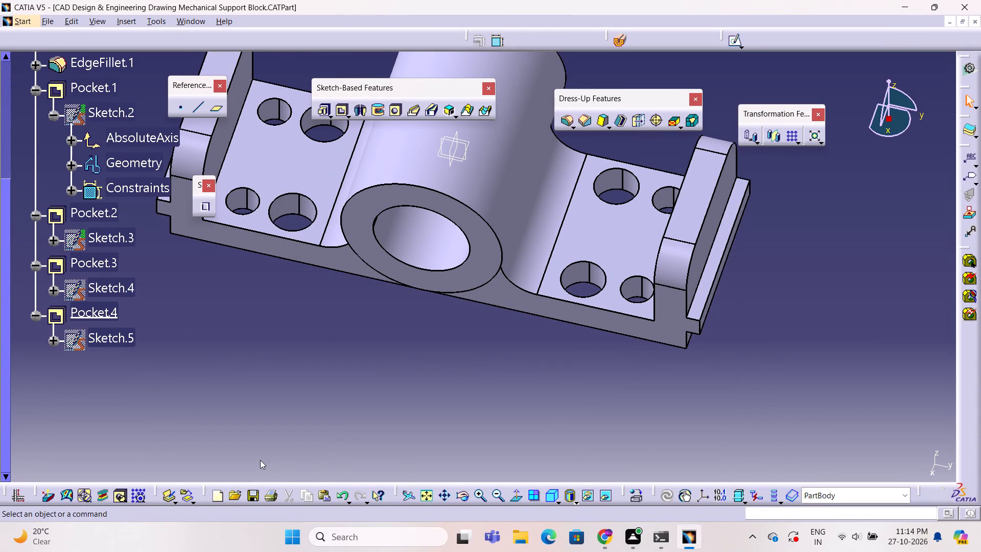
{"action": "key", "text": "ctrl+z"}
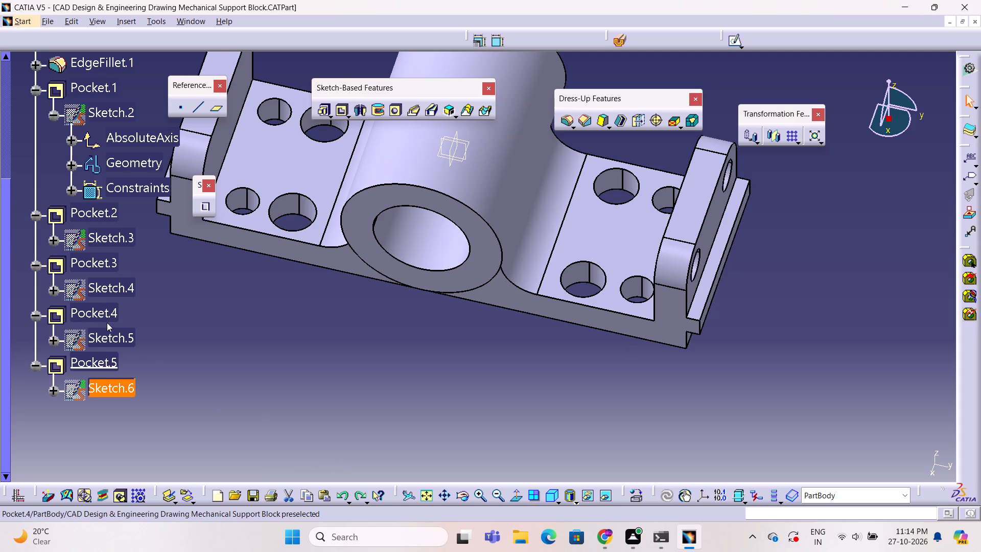
Delete Sketch.5 and Sketch.4 with their pockets, Pocket.4 and Pocket.3, removing the larger hole pairs on both sides of the base.
{"action": "right_click", "coordinate": [112, 339]}
{"action": "left_click", "coordinate": [147, 249]}
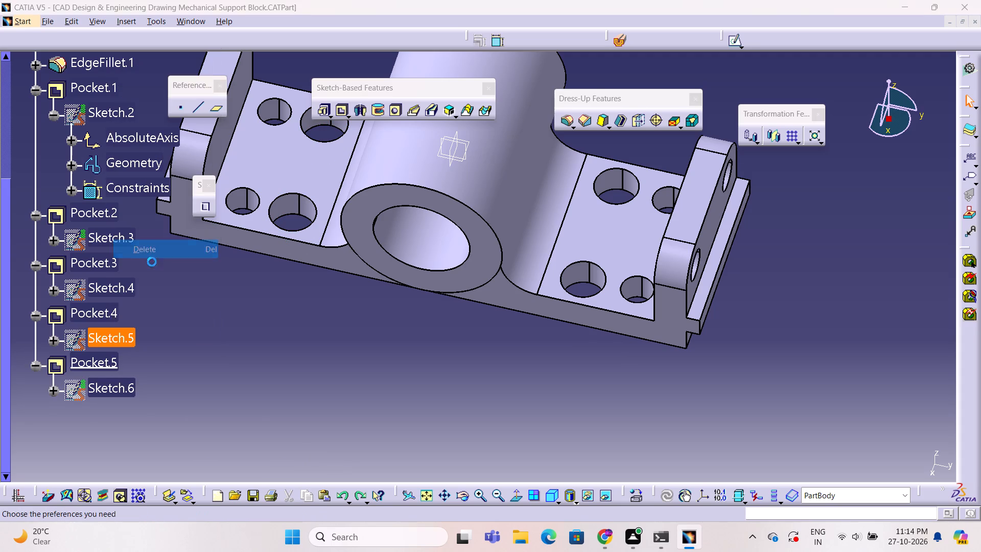
{"action": "left_click", "coordinate": [864, 461]}
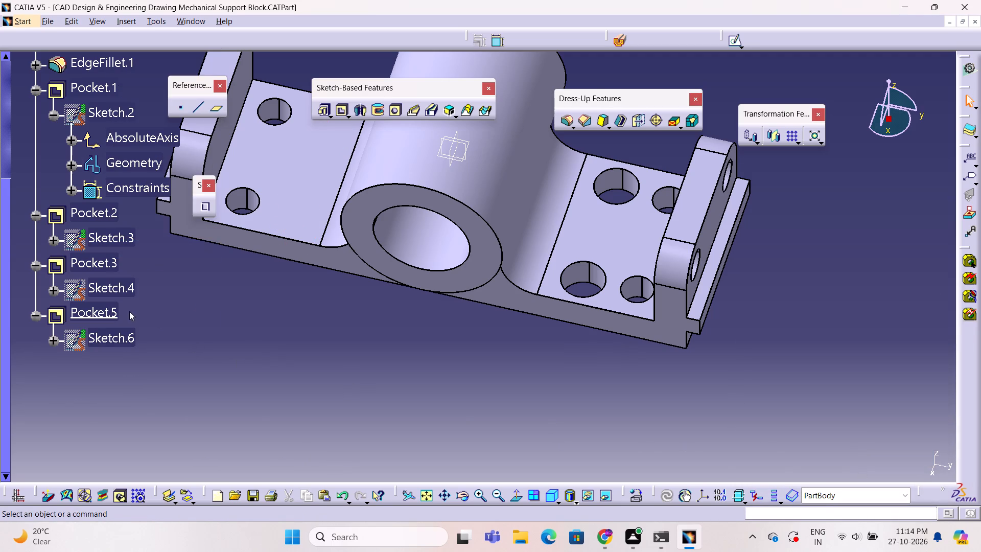
{"action": "right_click", "coordinate": [113, 286]}
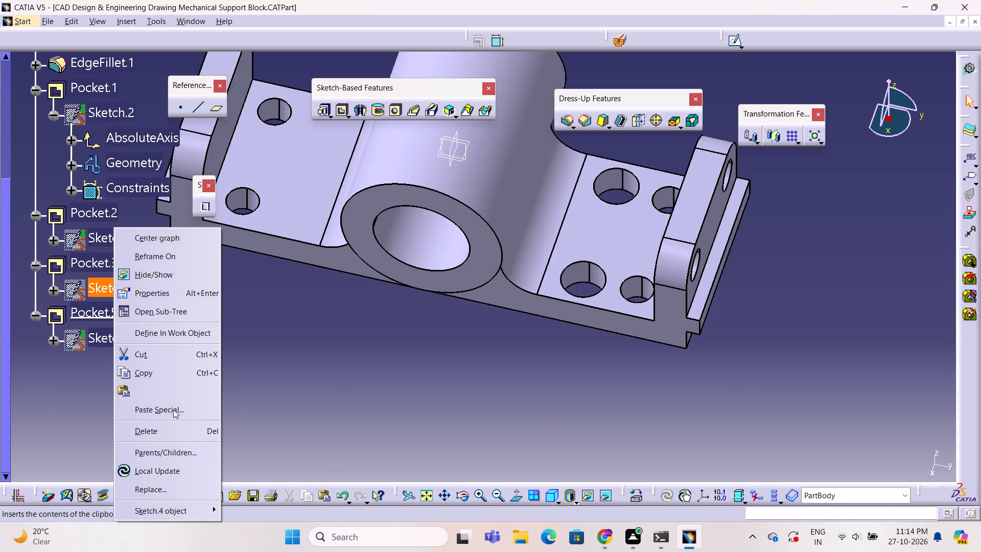
{"action": "left_click", "coordinate": [171, 426]}
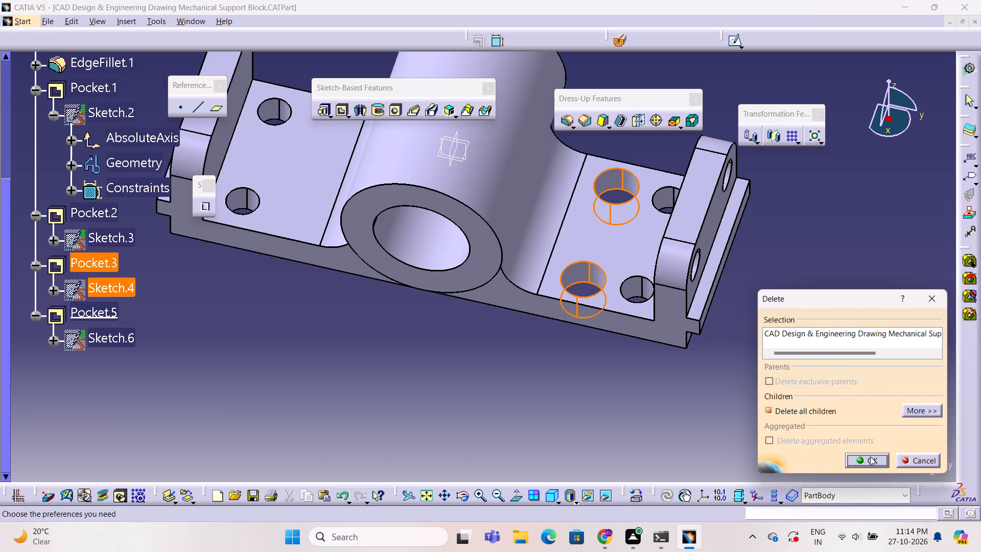
{"action": "left_click", "coordinate": [870, 456]}
Delete Sketch.3 and Sketch.2 with their pockets, Pocket.2 and Pocket.1, removing the smaller hole pairs on both sides of the base.
{"action": "right_click", "coordinate": [113, 242]}
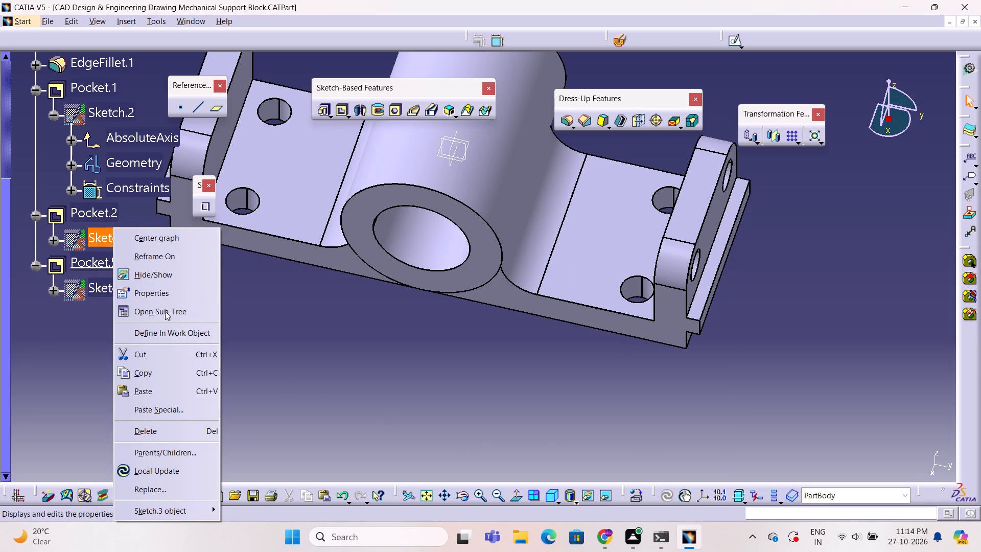
{"action": "left_click", "coordinate": [173, 433]}
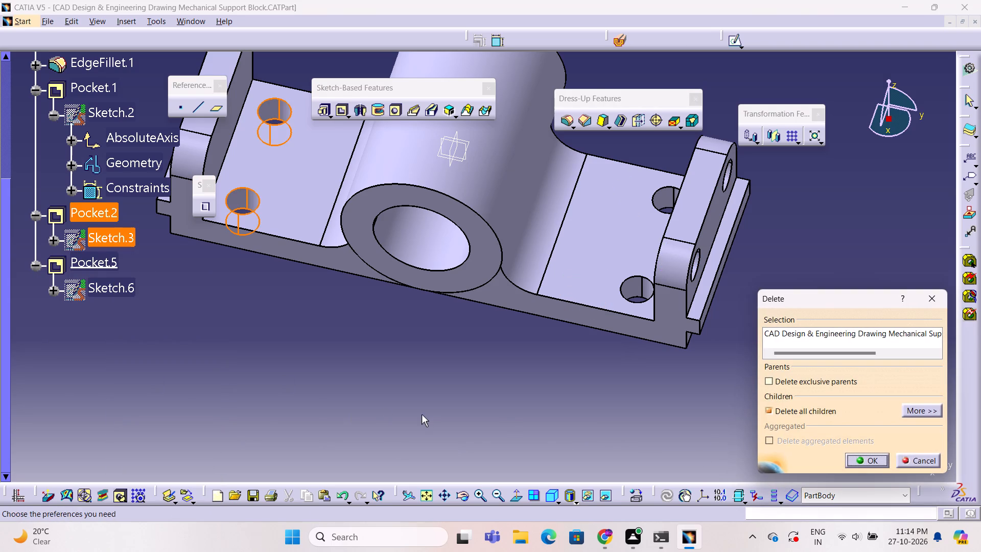
{"action": "left_click", "coordinate": [876, 463]}
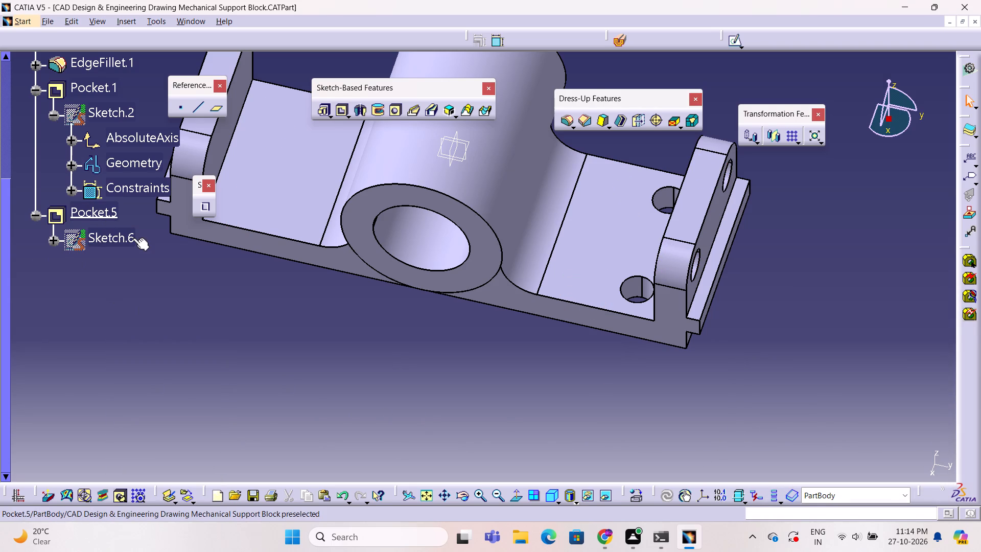
{"action": "scroll", "coordinate": [133, 238], "scroll_direction": "up", "scroll_amount": 1}
{"action": "right_click", "coordinate": [115, 159]}
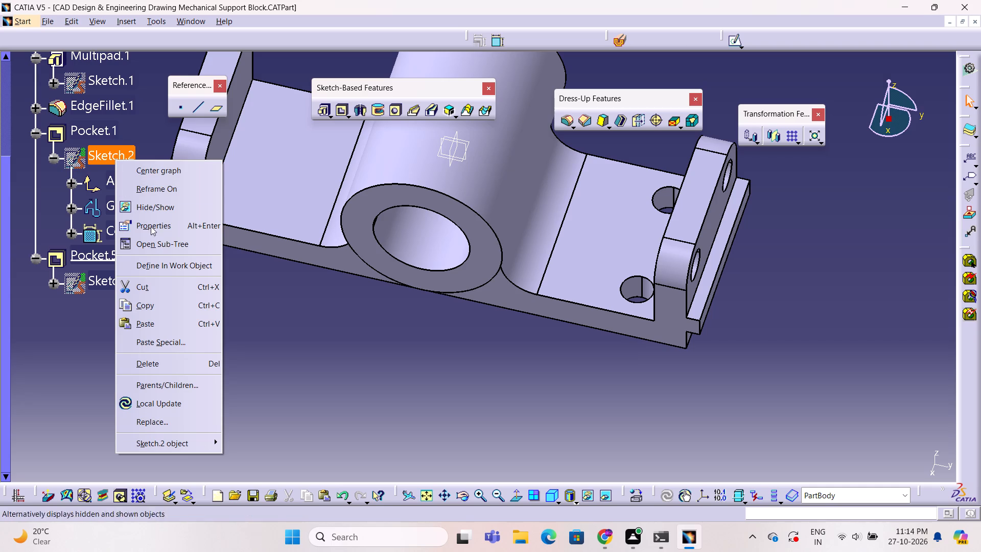
{"action": "left_click", "coordinate": [171, 363]}
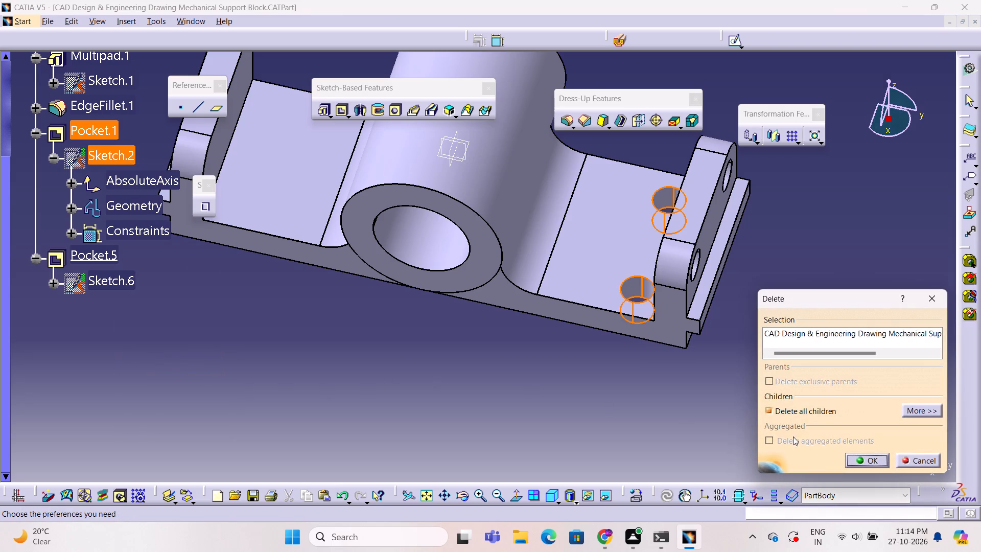
{"action": "left_click", "coordinate": [858, 456]}
{"action": "left_click", "coordinate": [564, 384]}
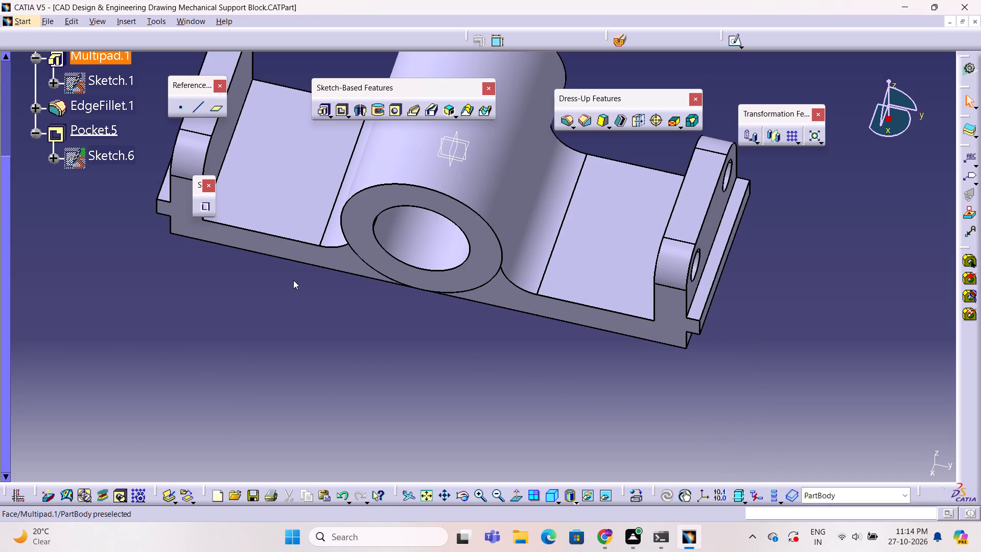
Mirror the +y upright's two-hole pocket, Pocket.5, about the zx plane onto the opposite upright.
{"action": "middle_click_drag", "start_coordinate": [313, 321], "coordinate": [316, 334], "text": "ctrl"}
{"action": "middle_click_drag", "start_coordinate": [478, 285], "coordinate": [475, 296], "text": "ctrl"}
{"action": "right_click_drag", "start_coordinate": [478, 294], "coordinate": [475, 296], "text": "ctrl"}
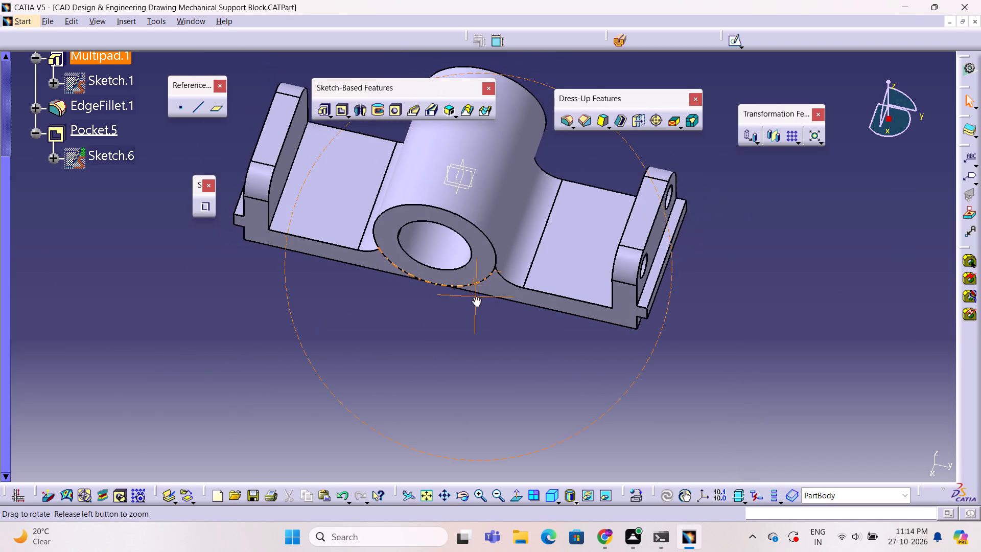
{"action": "middle_click_drag", "start_coordinate": [475, 296], "coordinate": [356, 228], "text": "ctrl"}
{"action": "right_click_drag", "start_coordinate": [475, 296], "coordinate": [356, 228], "text": "ctrl"}
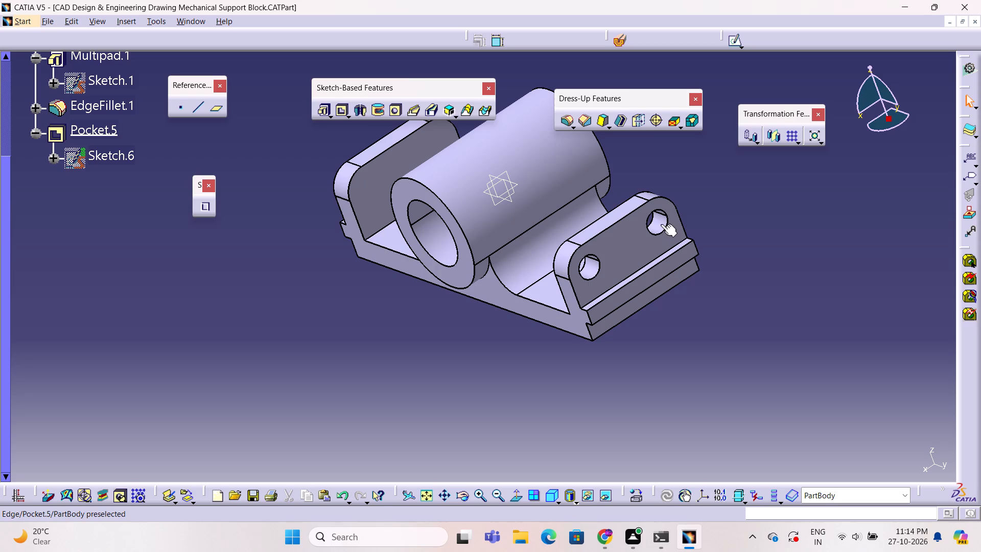
{"action": "left_click", "coordinate": [662, 221]}
{"action": "left_click", "coordinate": [592, 263], "text": "ctrl"}
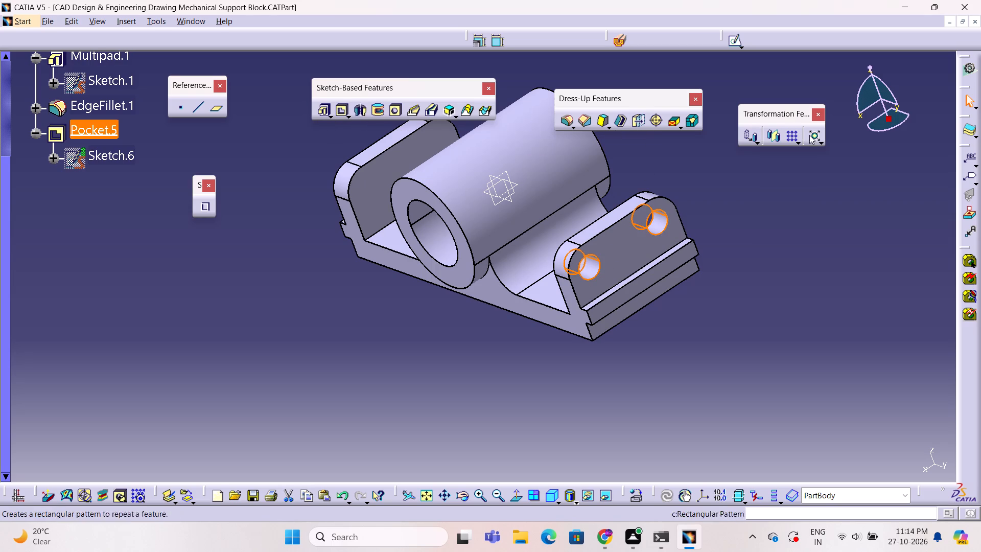
{"action": "left_click", "coordinate": [771, 137]}
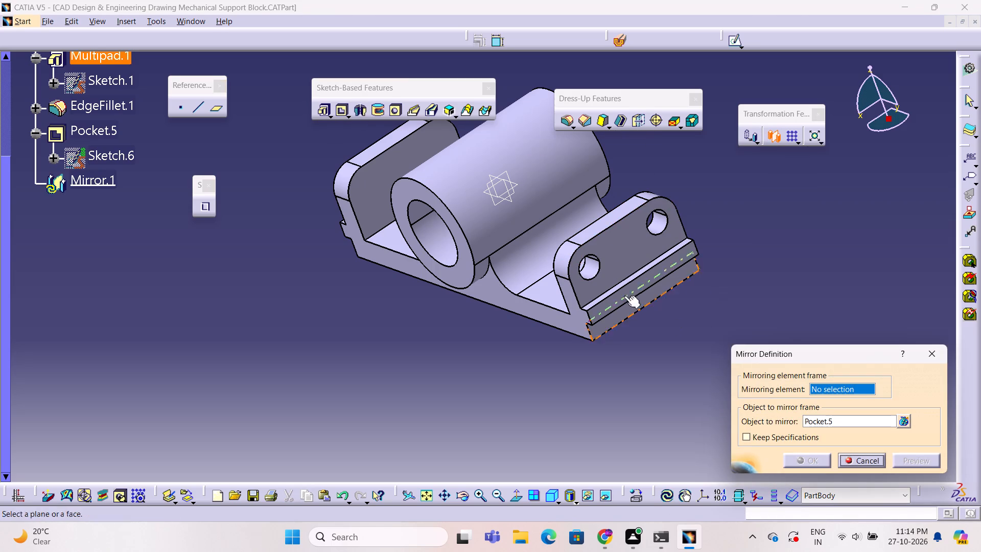
{"action": "left_click", "coordinate": [499, 173]}
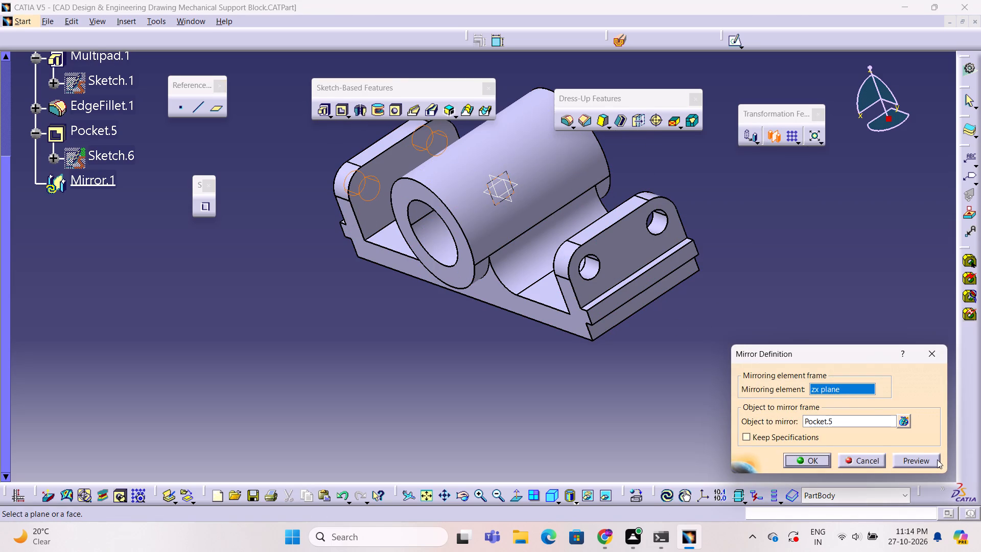
{"action": "left_click", "coordinate": [935, 462]}
{"action": "left_click", "coordinate": [802, 462]}
{"action": "left_click", "coordinate": [666, 399]}
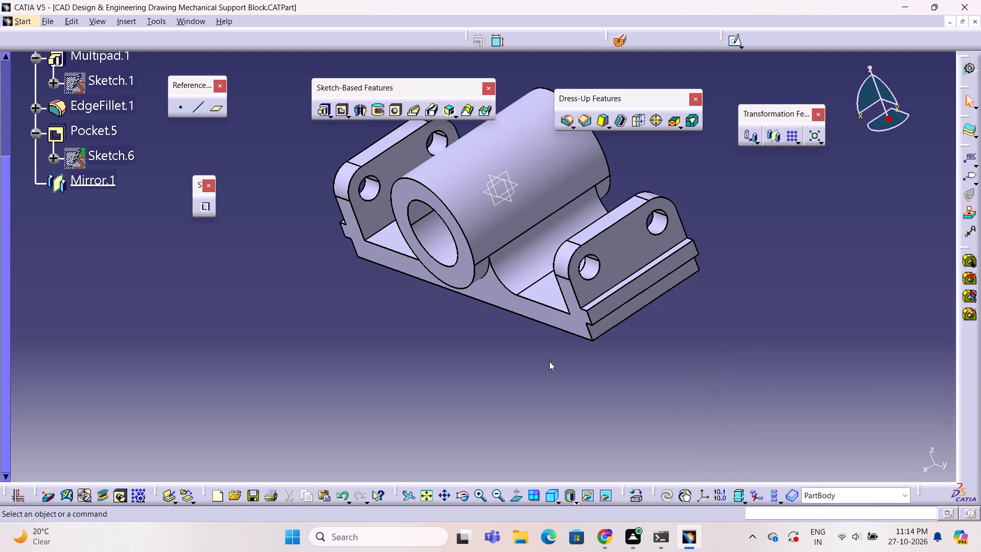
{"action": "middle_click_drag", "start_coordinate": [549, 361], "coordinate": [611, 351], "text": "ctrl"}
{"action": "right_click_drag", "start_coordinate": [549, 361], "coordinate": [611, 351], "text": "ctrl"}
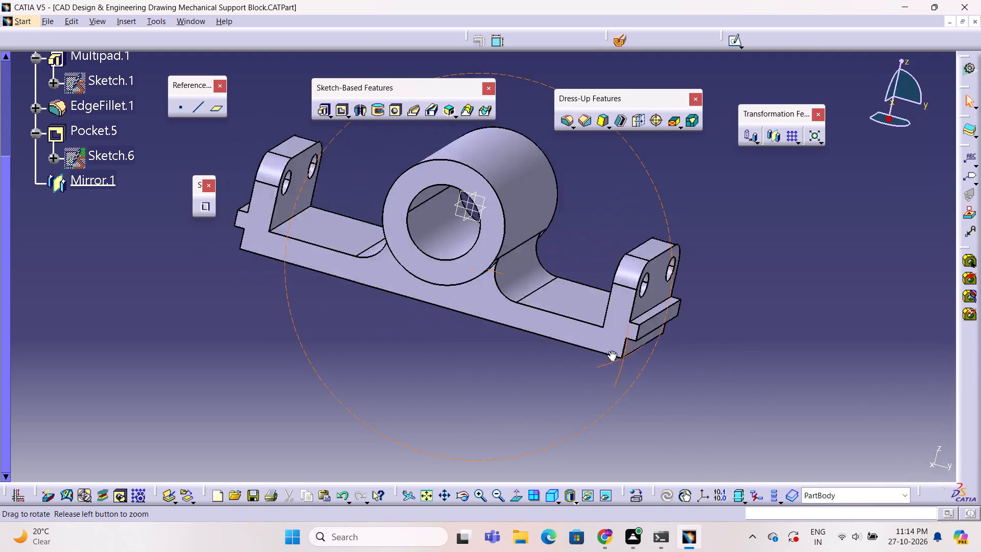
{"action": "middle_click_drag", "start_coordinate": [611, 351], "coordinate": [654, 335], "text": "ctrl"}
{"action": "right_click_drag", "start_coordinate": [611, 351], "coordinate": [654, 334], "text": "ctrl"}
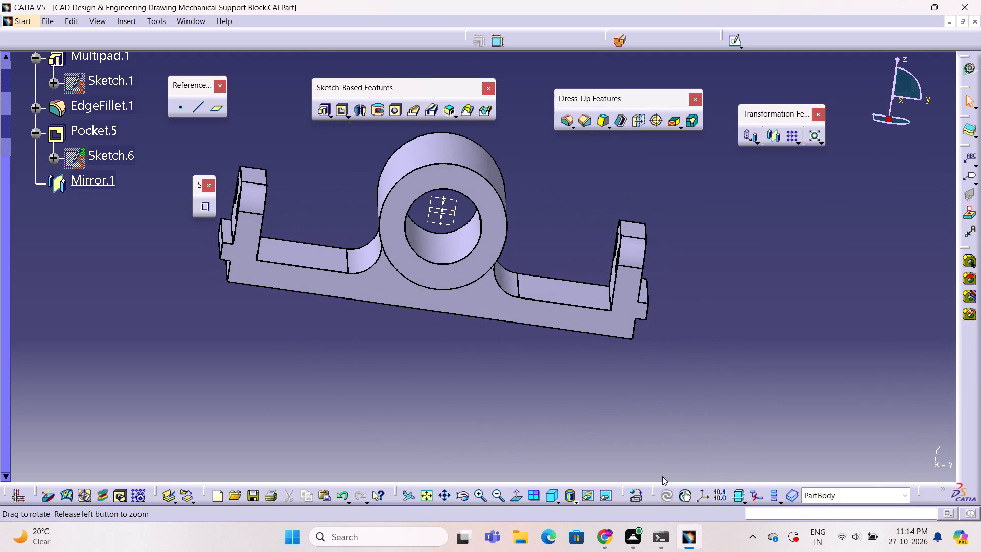
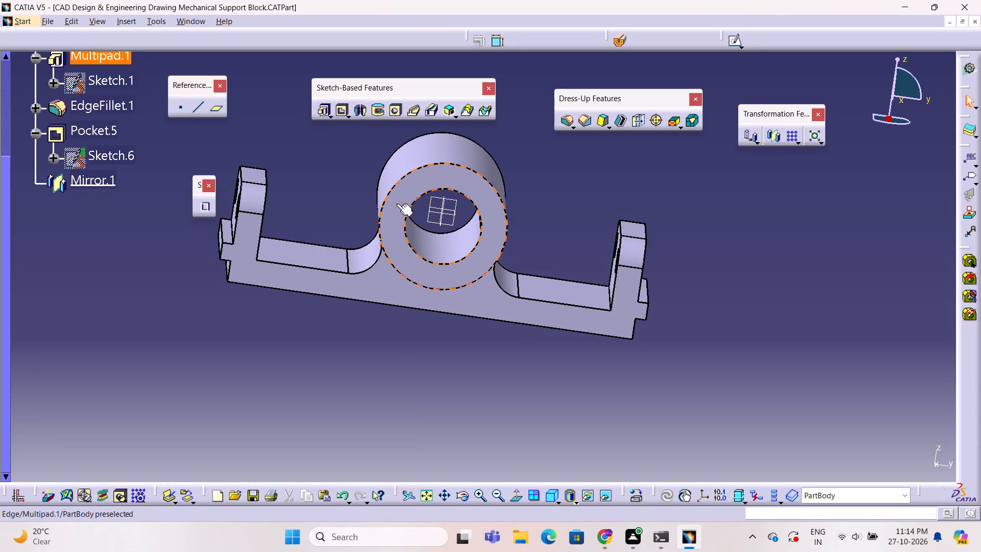
Start a positioned sketch on the yz plane and project the cylinder's outer arc and the -y upright's inner edge into it.
{"action": "left_click", "coordinate": [451, 198]}
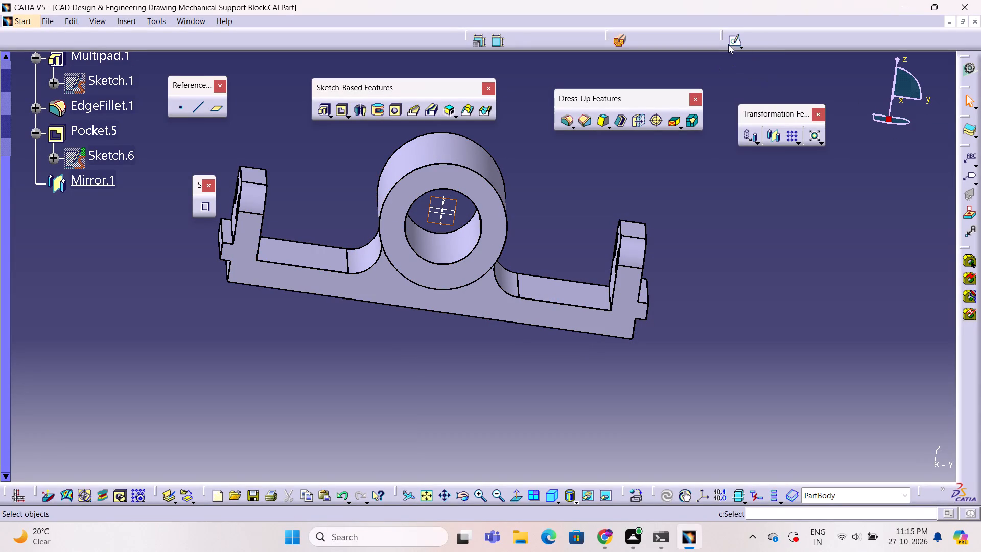
{"action": "left_click", "coordinate": [739, 46]}
{"action": "left_click", "coordinate": [752, 84]}
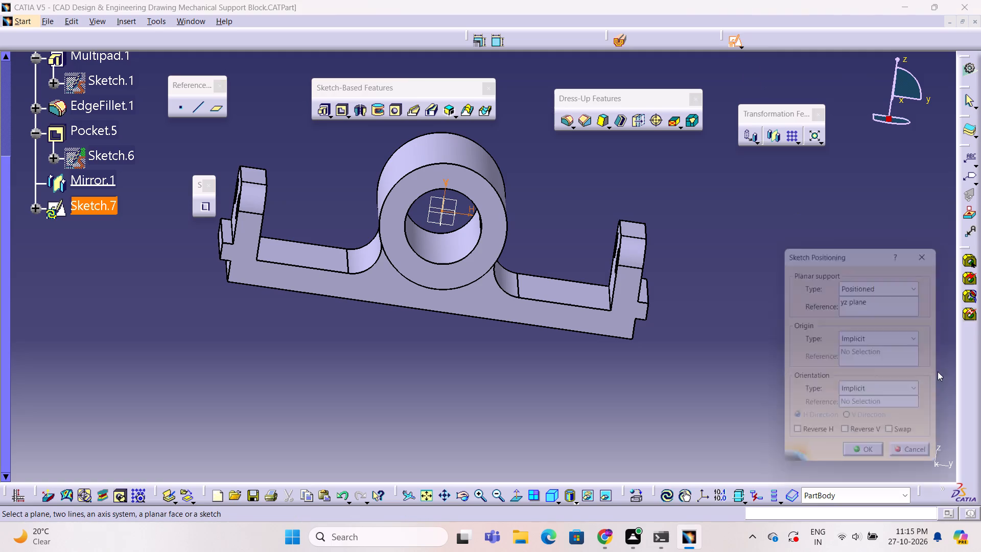
{"action": "left_click", "coordinate": [875, 461]}
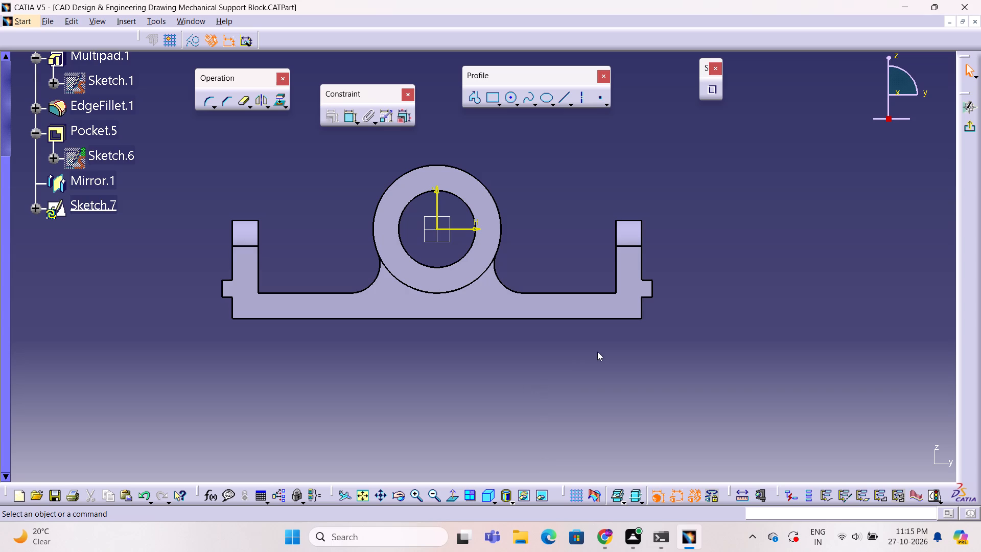
{"action": "left_click", "coordinate": [427, 165]}
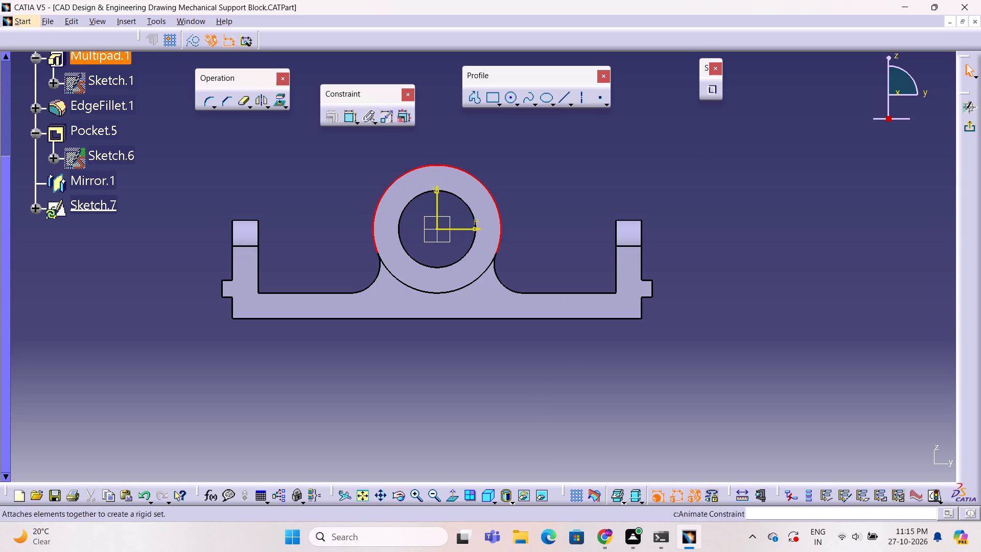
{"action": "left_click", "coordinate": [277, 102]}
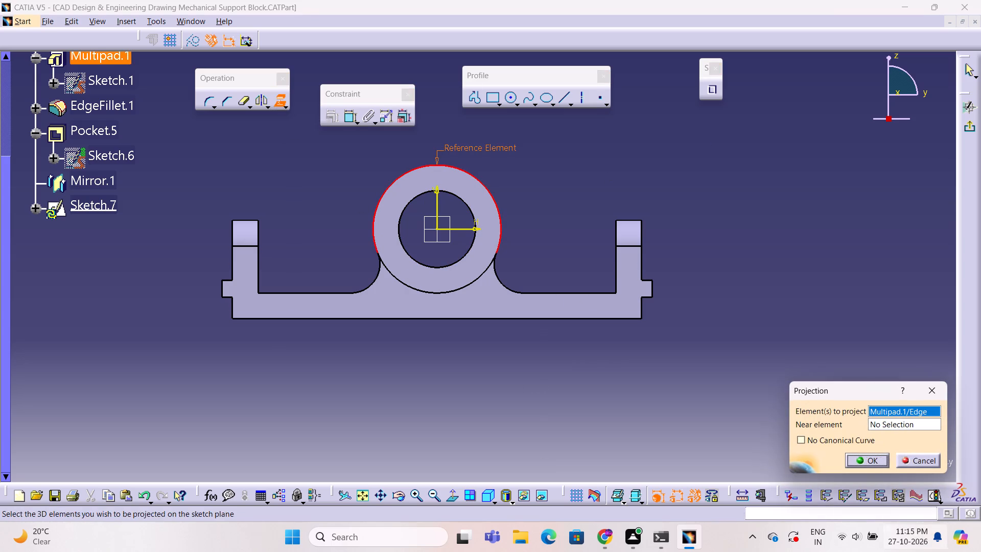
{"action": "left_click", "coordinate": [870, 466]}
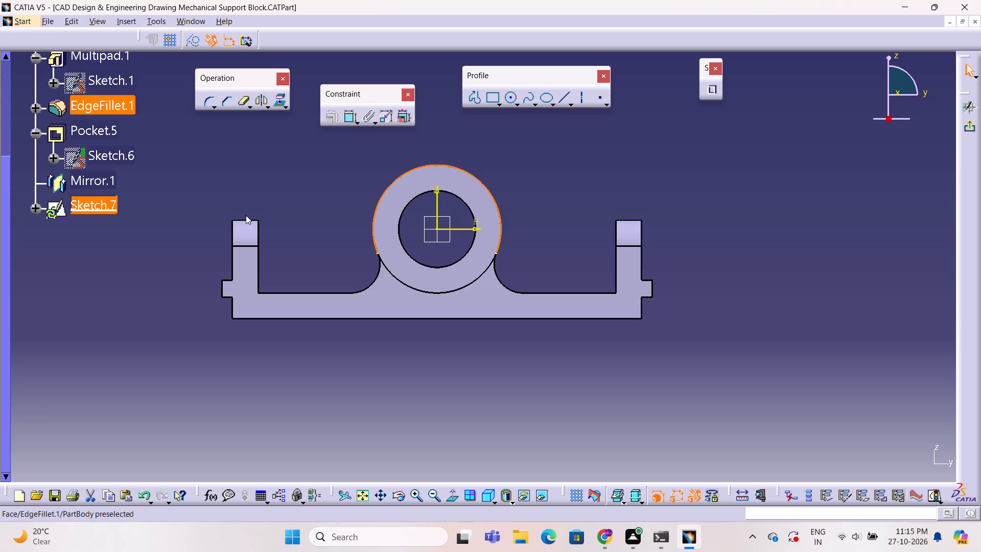
{"action": "left_click", "coordinate": [258, 255]}
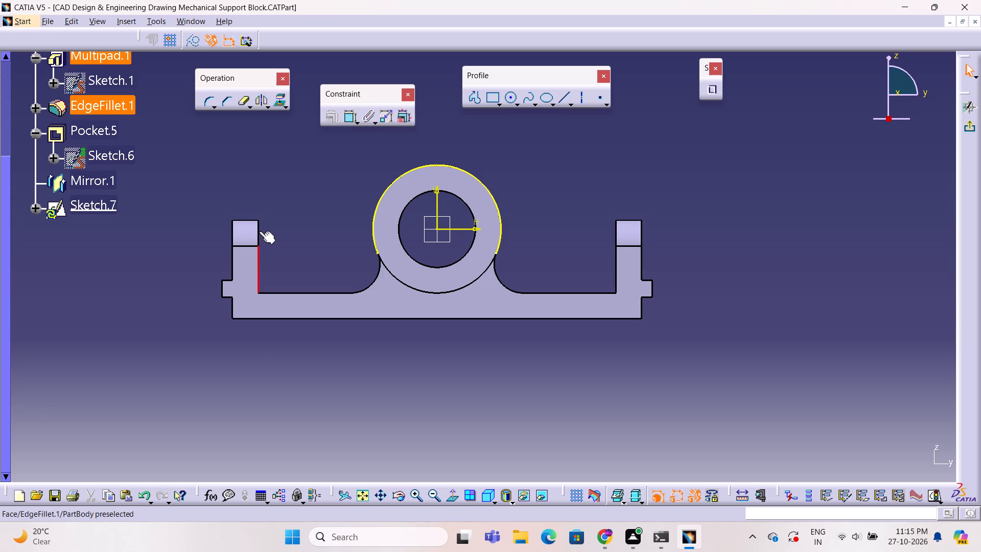
{"action": "left_click", "coordinate": [259, 231], "text": "ctrl"}
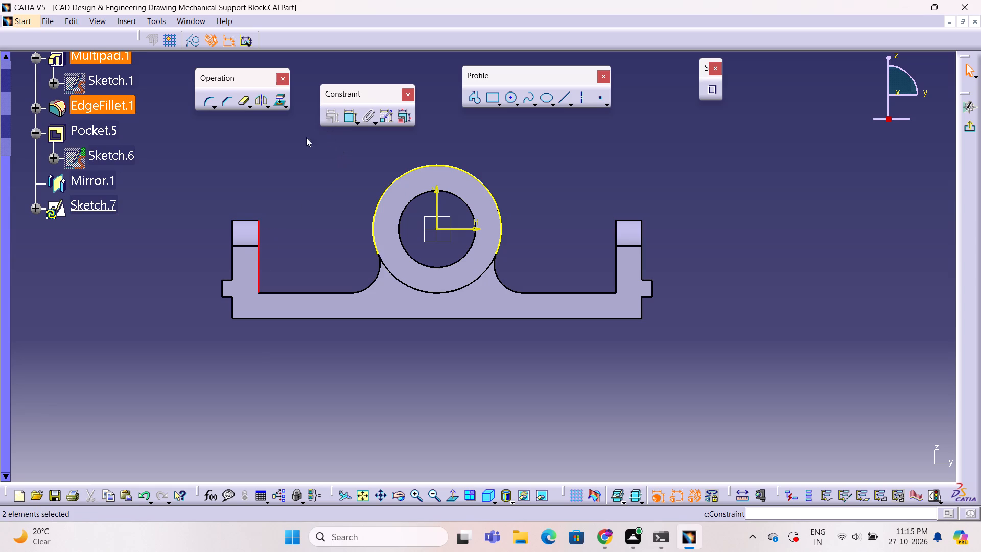
{"action": "left_click", "coordinate": [279, 102]}
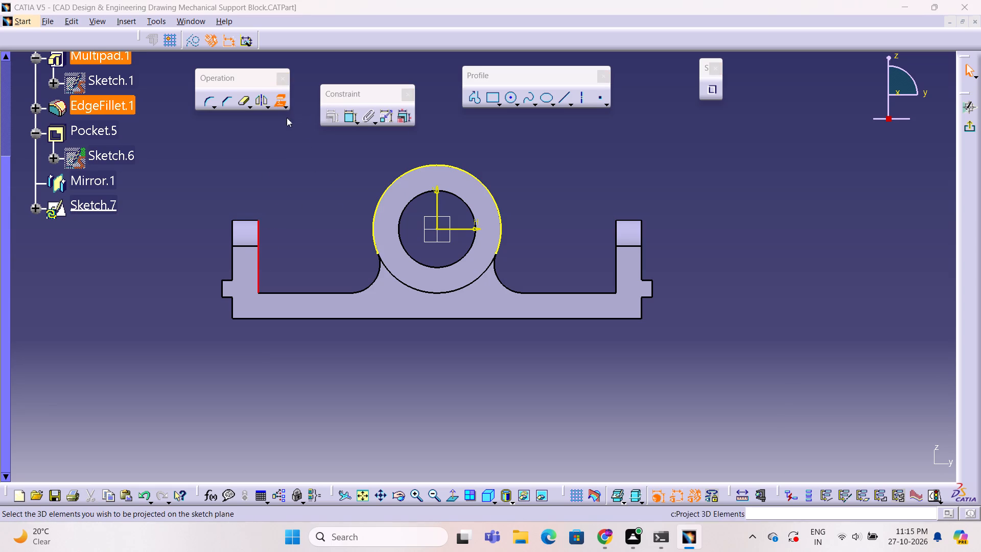
{"action": "left_click", "coordinate": [866, 463]}
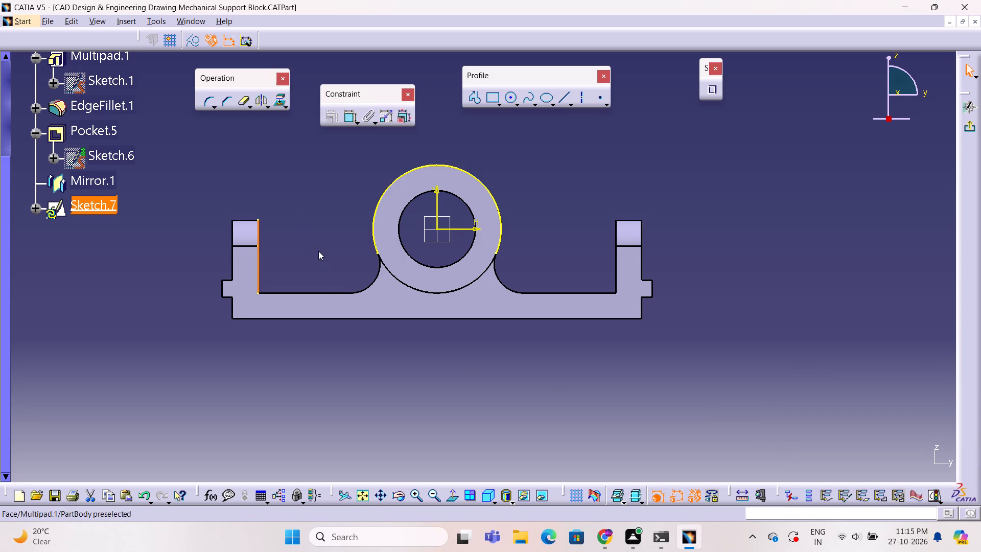
Sketch a sloping line about 80 mm long from the -y upright's inner top corner up to the cylinder's projected arc.
{"action": "left_click", "coordinate": [318, 250]}
{"action": "left_click", "coordinate": [474, 98]}
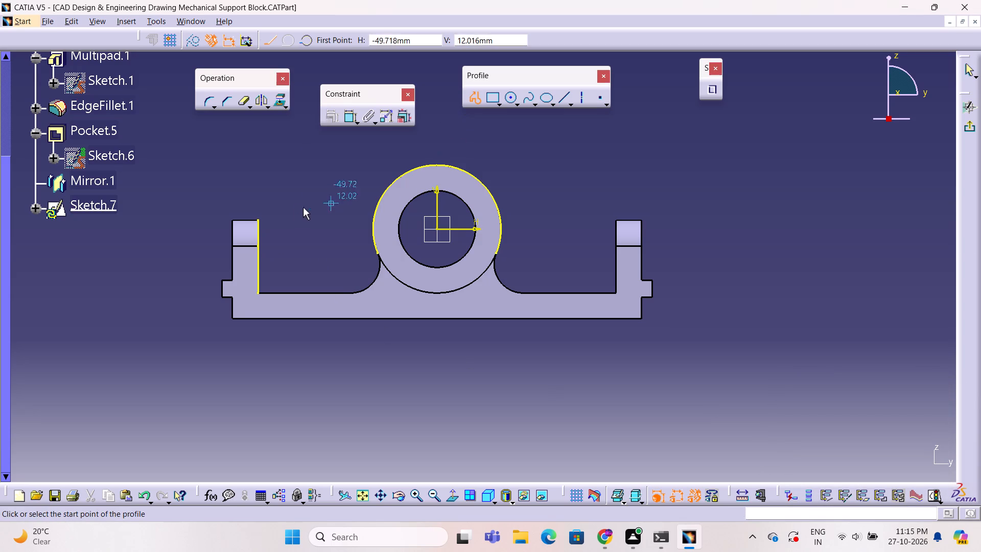
{"action": "left_click", "coordinate": [259, 219]}
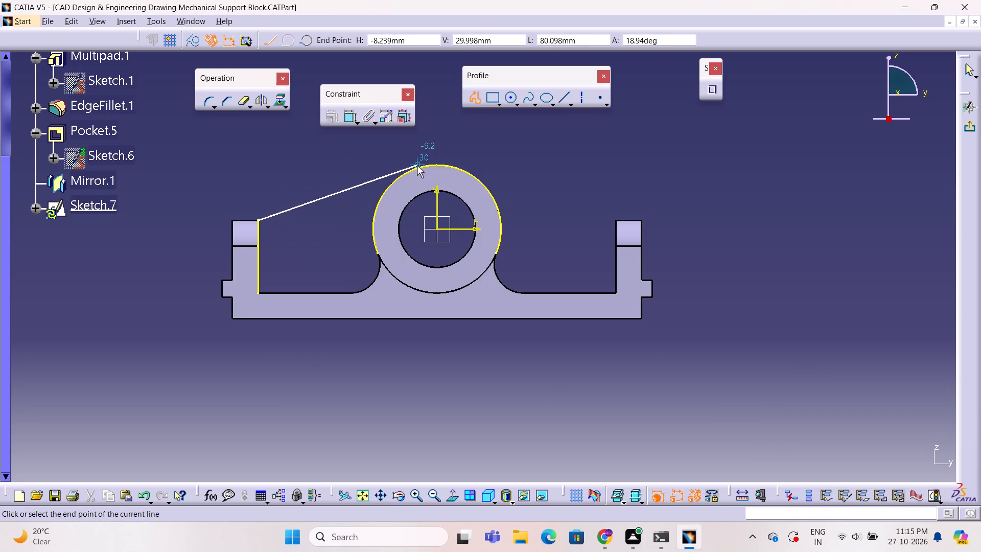
{"action": "left_click", "coordinate": [413, 168]}
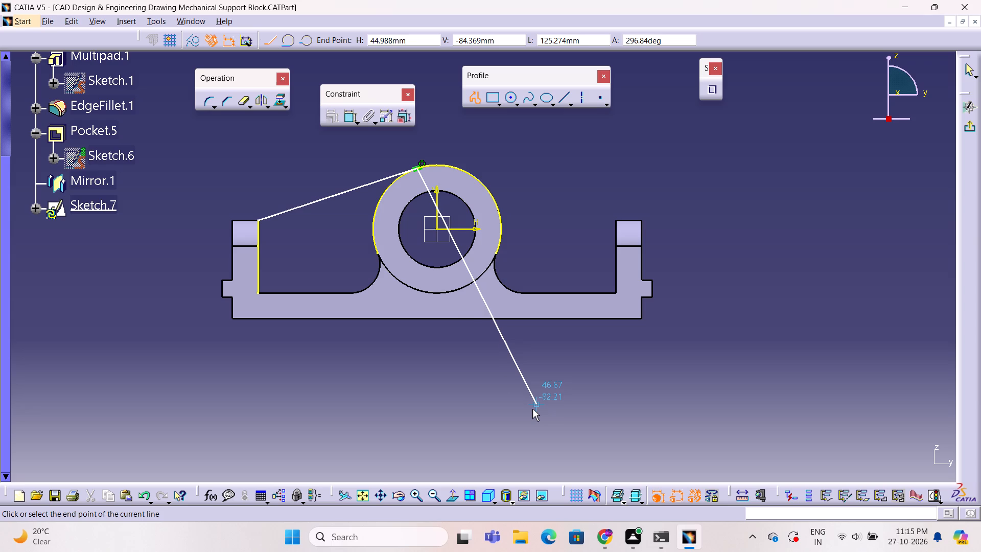
{"action": "key", "text": "Escape"}
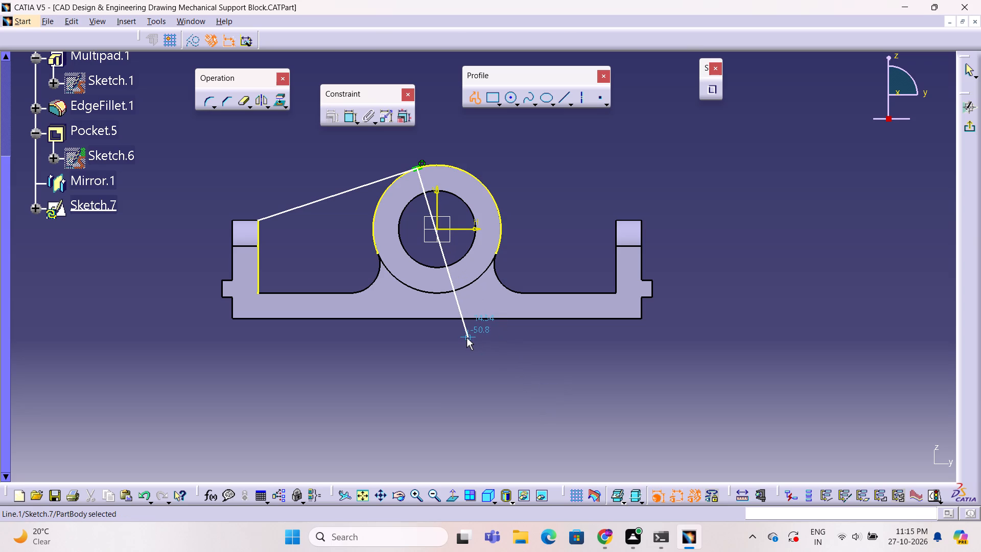
{"action": "left_click", "coordinate": [466, 338]}
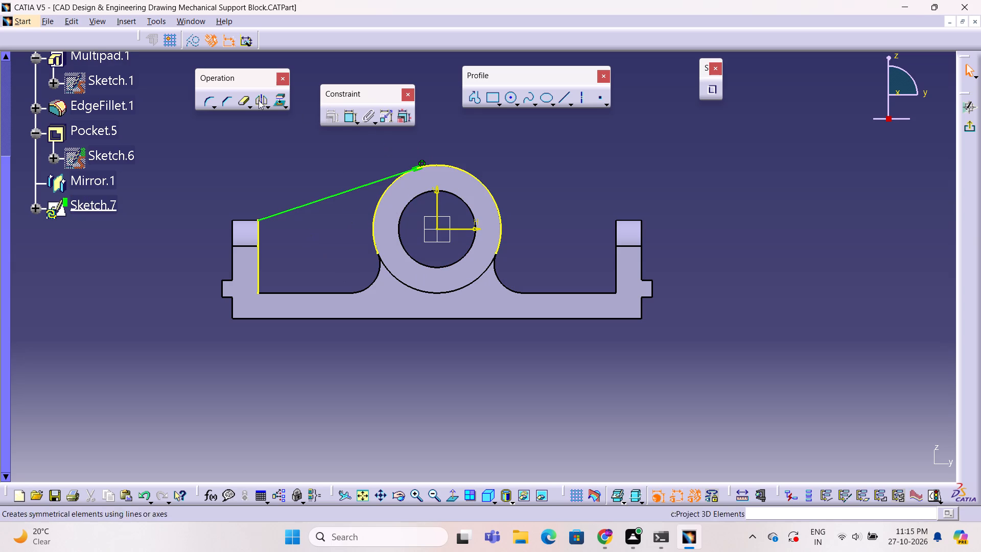
Quick-trim the projected cylinder arc on both sides of the sloping line's end and finish the sketch.
{"action": "left_click", "coordinate": [244, 100]}
{"action": "left_click", "coordinate": [290, 41]}
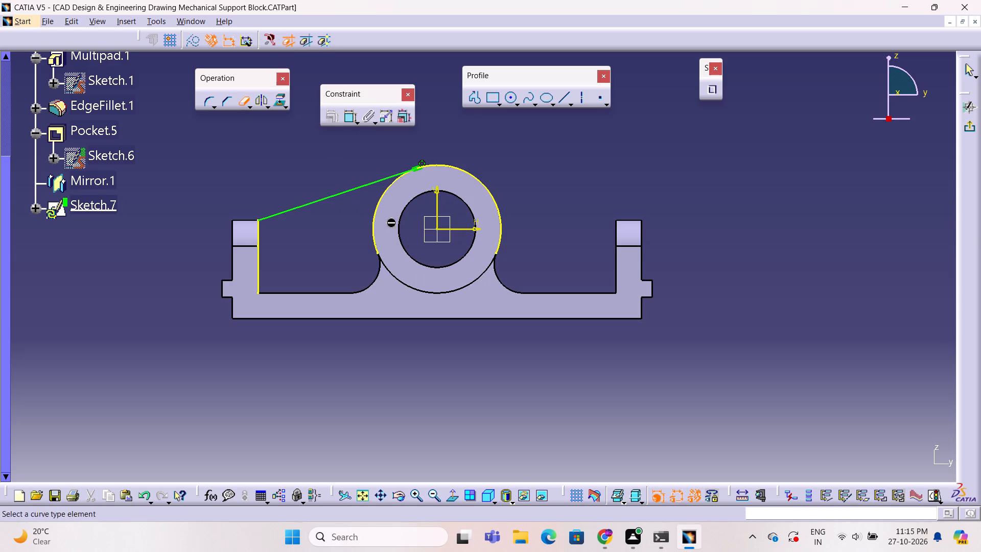
{"action": "left_click", "coordinate": [374, 211]}
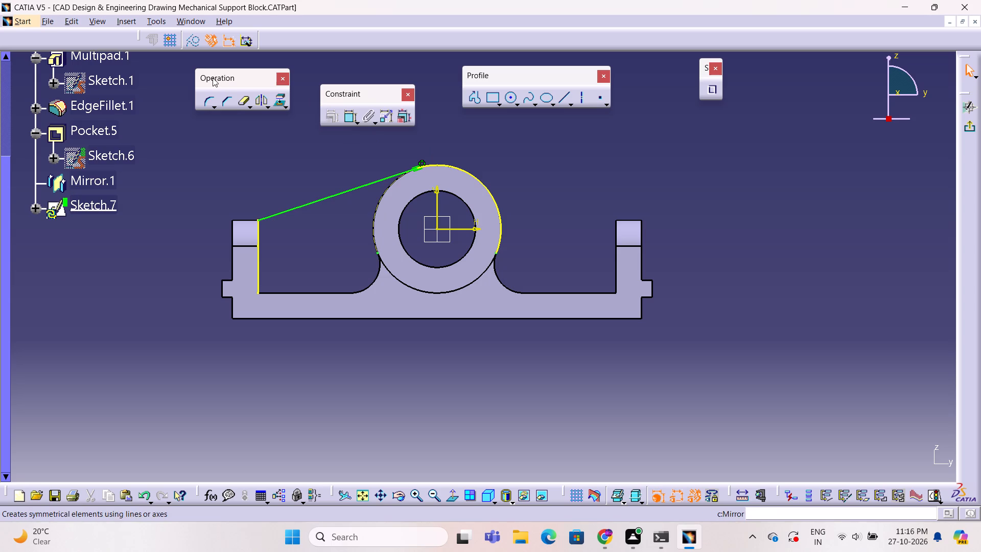
{"action": "left_click", "coordinate": [239, 103]}
{"action": "left_click", "coordinate": [479, 180]}
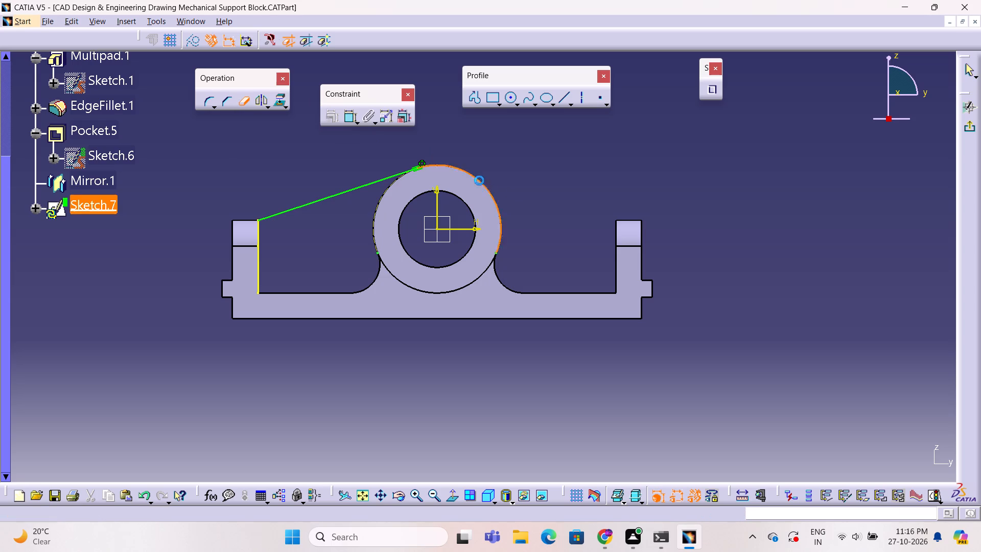
{"action": "left_click", "coordinate": [517, 166]}
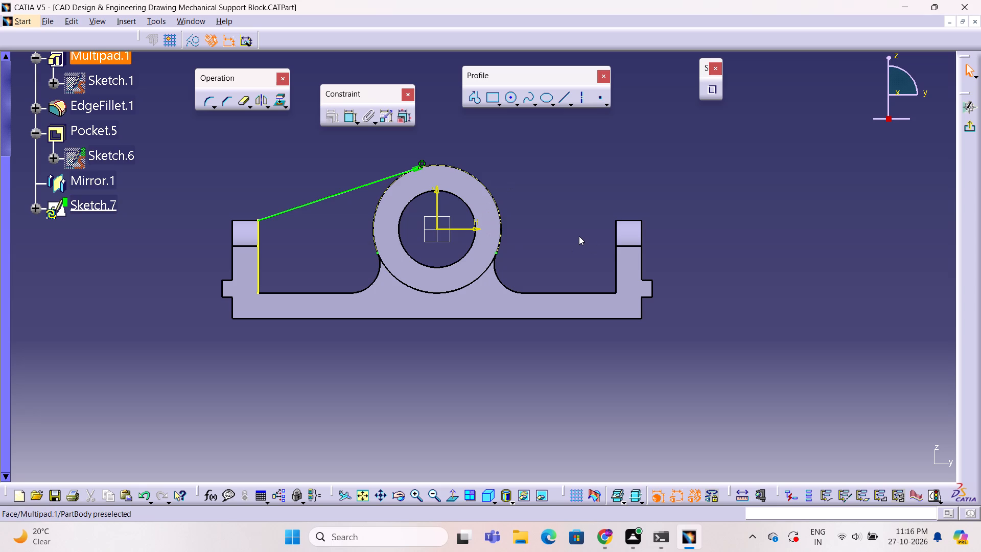
{"action": "left_click", "coordinate": [967, 131]}
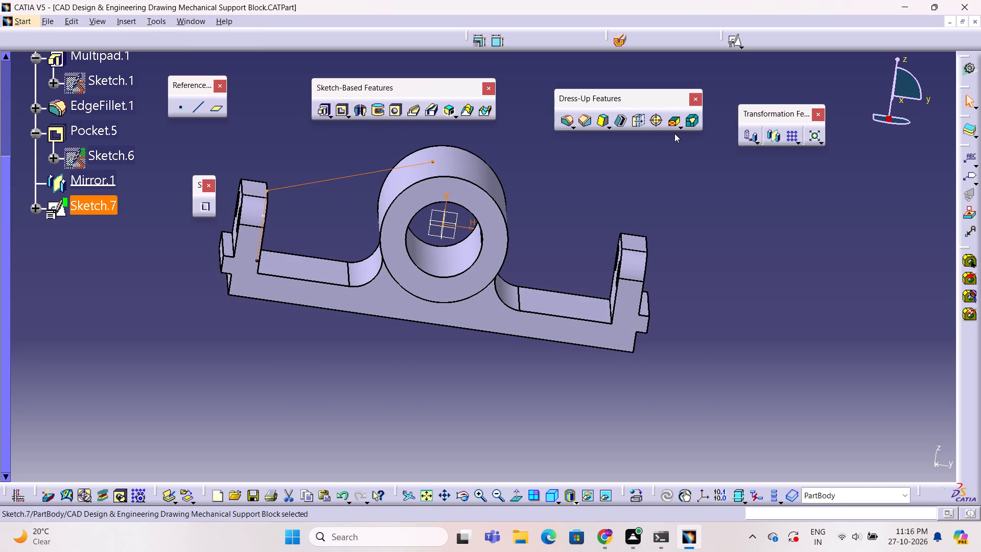
Create a 12 mm thick stiffener from Sketch.7 between the -y upright and the cylinder, using From Side mode with neutral fiber.
{"action": "left_click", "coordinate": [455, 116]}
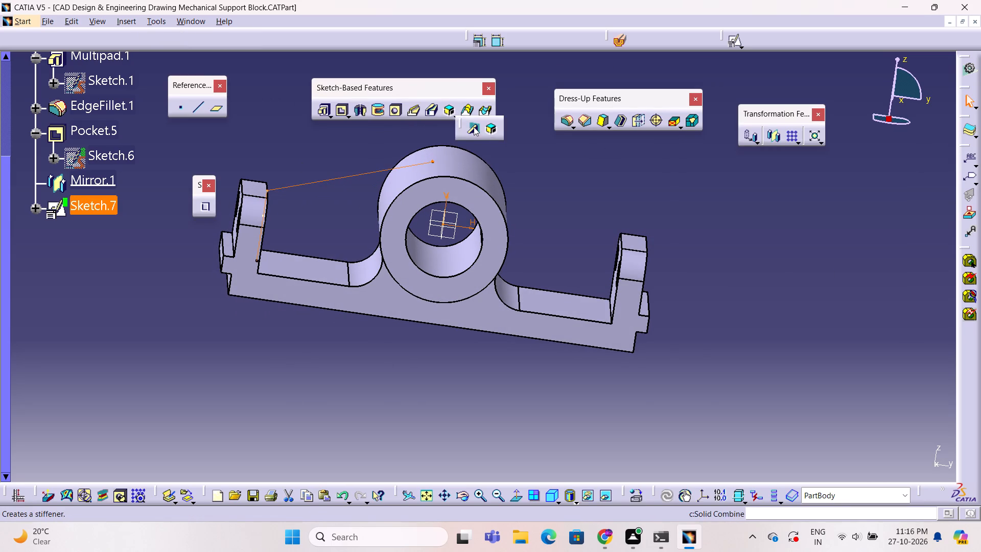
{"action": "left_click", "coordinate": [473, 126]}
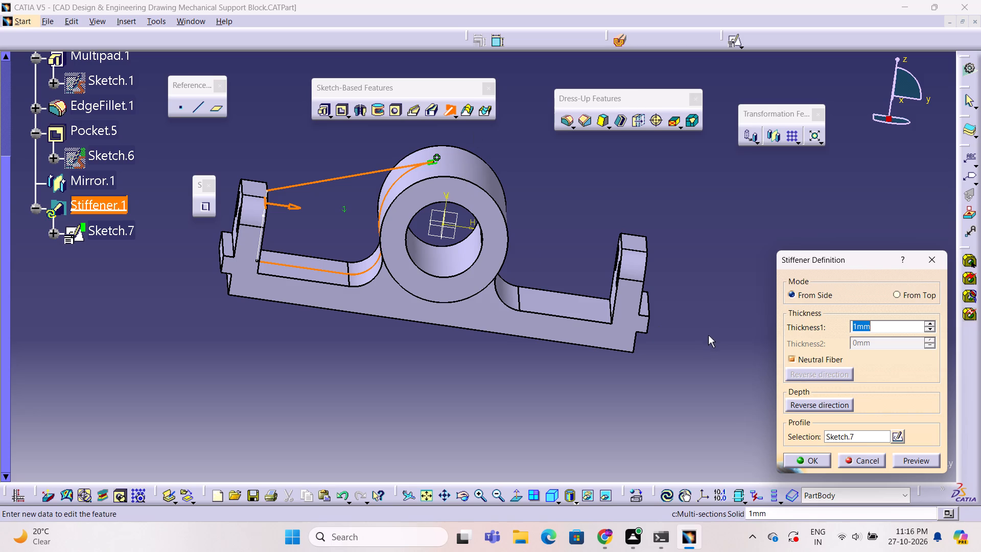
{"action": "type", "text": "12"}
{"action": "left_click", "coordinate": [916, 461]}
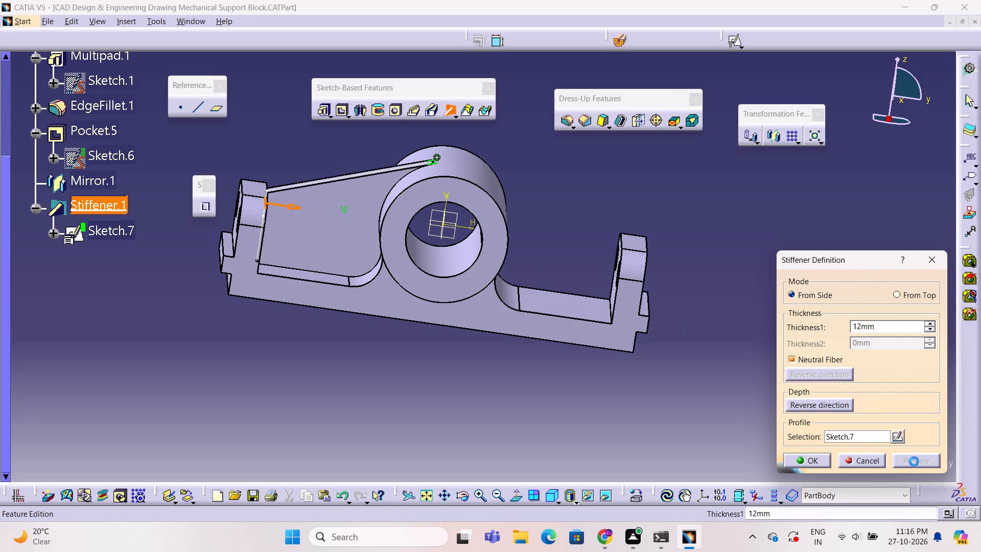
{"action": "left_click", "coordinate": [815, 461]}
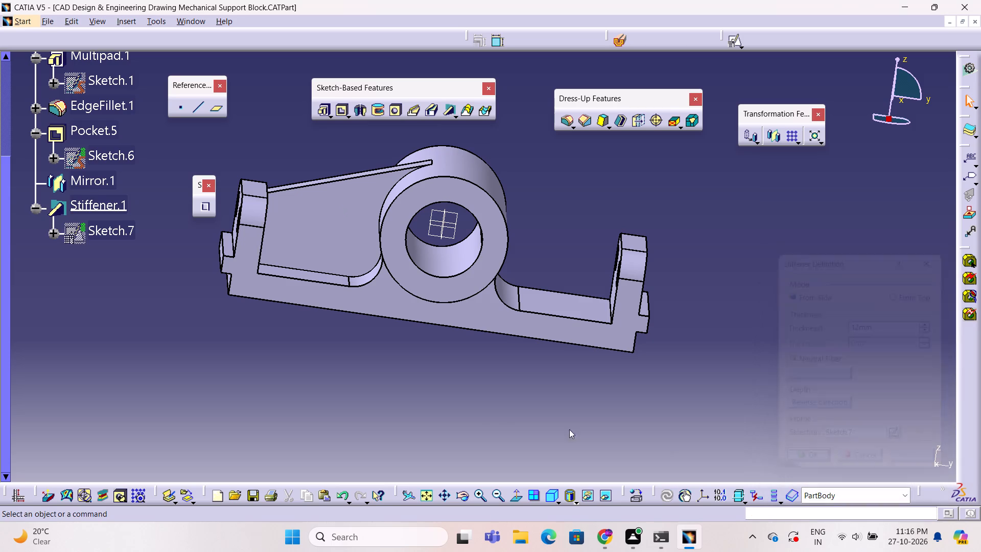
Examine the stiffener between the -y upright and the cylinder from several viewing angles.
{"action": "middle_click_drag", "start_coordinate": [493, 423], "coordinate": [493, 426], "text": "ctrl"}
{"action": "right_click_drag", "start_coordinate": [493, 426], "coordinate": [629, 421], "text": "ctrl"}
{"action": "middle_click_drag", "start_coordinate": [493, 426], "coordinate": [629, 421], "text": "ctrl"}
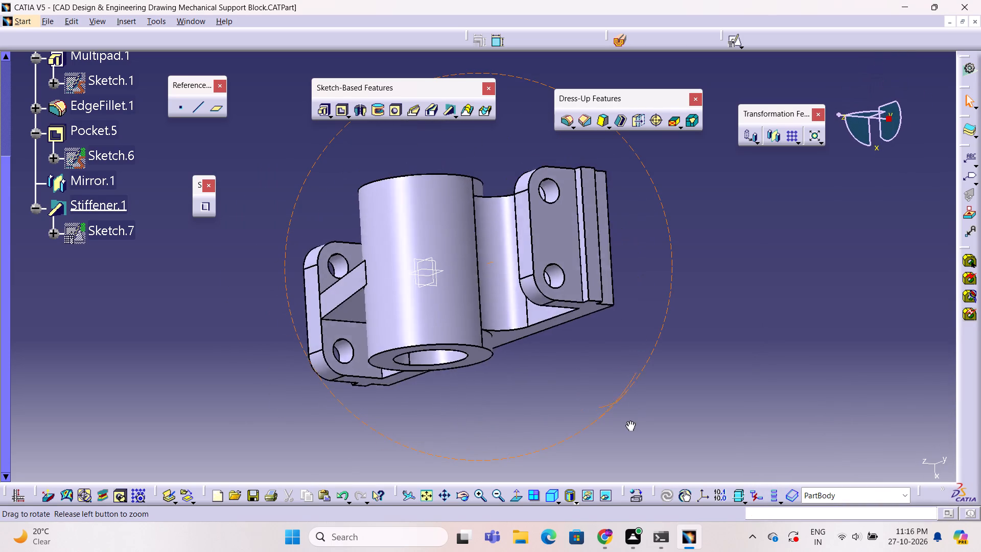
{"action": "middle_click_drag", "start_coordinate": [629, 421], "coordinate": [568, 498], "text": "ctrl"}
{"action": "right_click_drag", "start_coordinate": [629, 421], "coordinate": [568, 498], "text": "ctrl"}
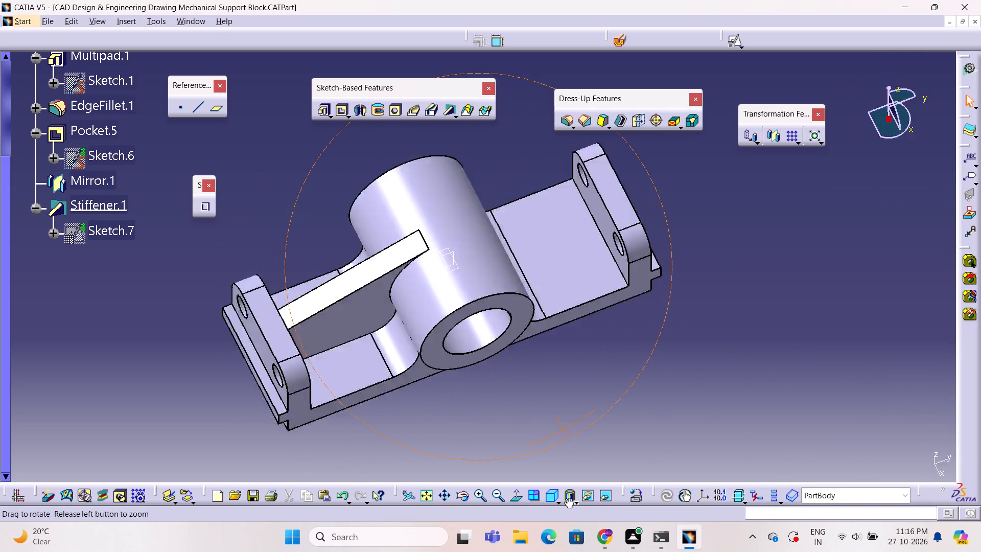
{"action": "middle_click_drag", "start_coordinate": [568, 498], "coordinate": [751, 399], "text": "ctrl"}
{"action": "right_click_drag", "start_coordinate": [568, 498], "coordinate": [751, 399], "text": "ctrl"}
{"action": "scroll", "coordinate": [523, 311], "scroll_direction": "down", "scroll_amount": 1, "text": "ctrl"}
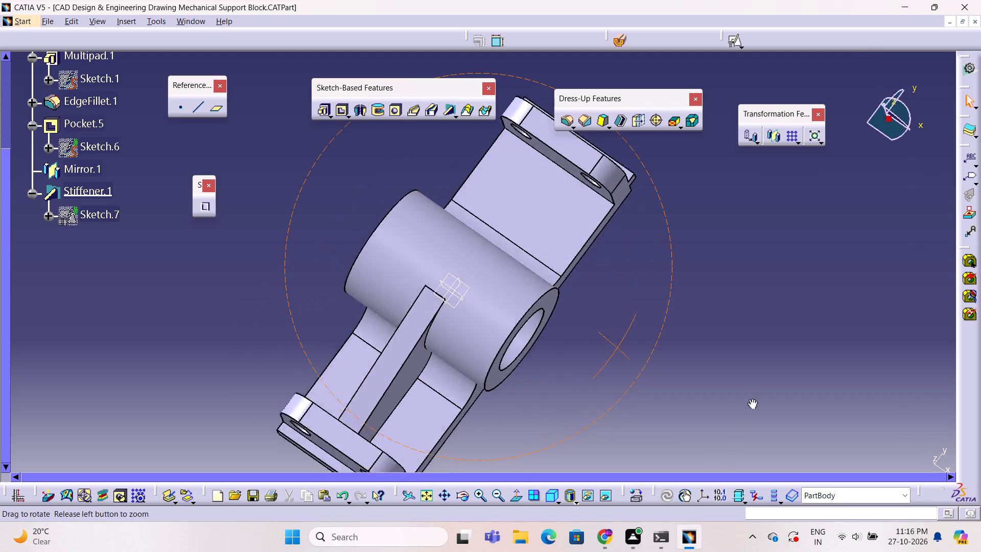
{"action": "middle_click_drag", "start_coordinate": [751, 399], "coordinate": [578, 474], "text": "ctrl"}
{"action": "right_click_drag", "start_coordinate": [751, 399], "coordinate": [578, 474], "text": "ctrl"}
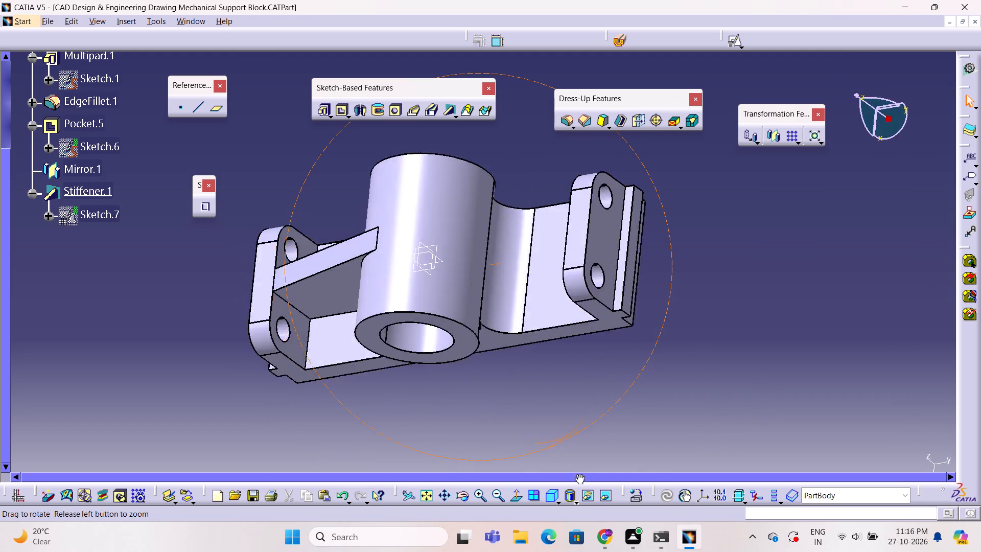
{"action": "middle_click_drag", "start_coordinate": [578, 474], "coordinate": [585, 439], "text": "ctrl"}
{"action": "right_click_drag", "start_coordinate": [578, 474], "coordinate": [585, 439], "text": "ctrl"}
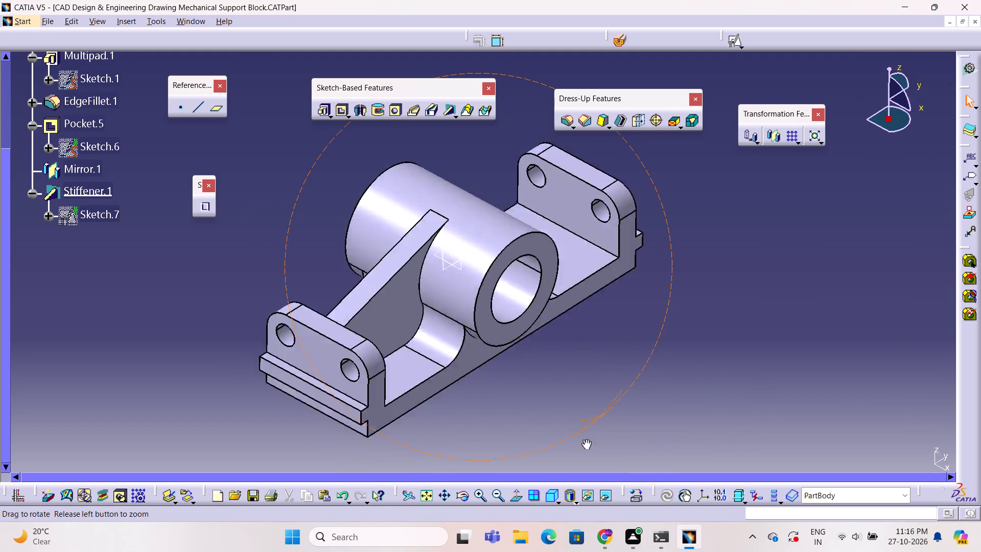
{"action": "middle_click_drag", "start_coordinate": [585, 439], "coordinate": [498, 378], "text": "ctrl"}
{"action": "right_click_drag", "start_coordinate": [585, 439], "coordinate": [498, 378], "text": "ctrl"}
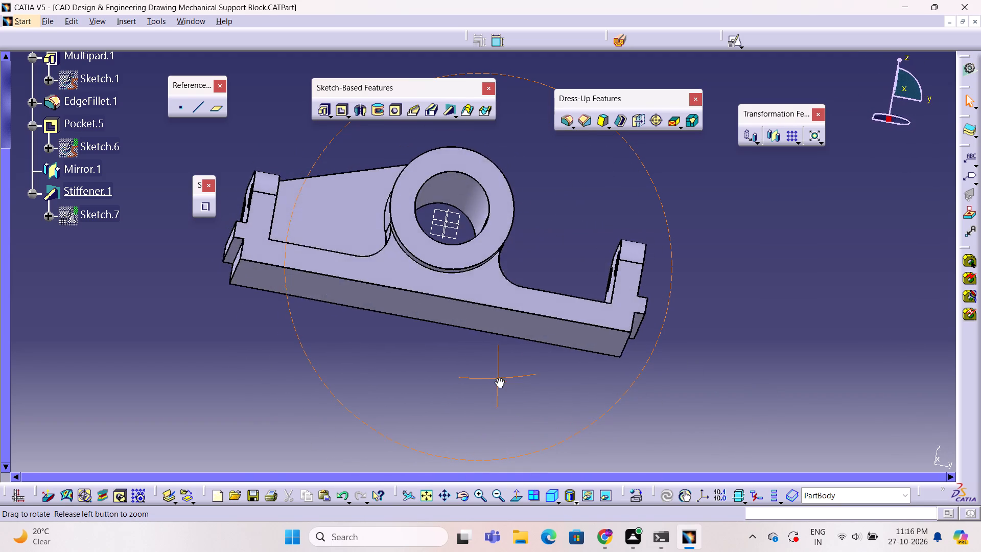
{"action": "right_click_drag", "start_coordinate": [498, 378], "coordinate": [478, 473], "text": "ctrl"}
{"action": "middle_click_drag", "start_coordinate": [498, 378], "coordinate": [478, 473], "text": "ctrl"}
{"action": "right_click_drag", "start_coordinate": [478, 473], "coordinate": [479, 464], "text": "ctrl"}
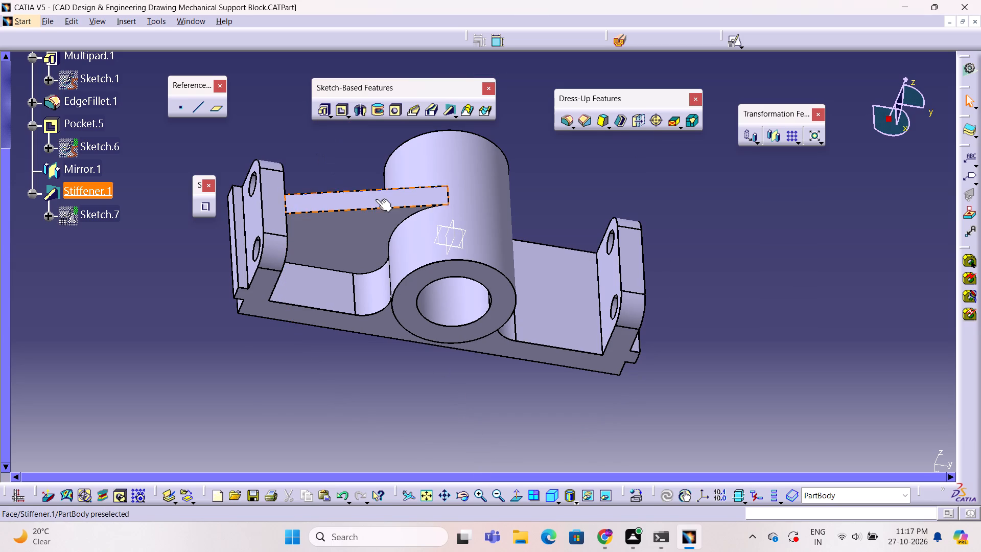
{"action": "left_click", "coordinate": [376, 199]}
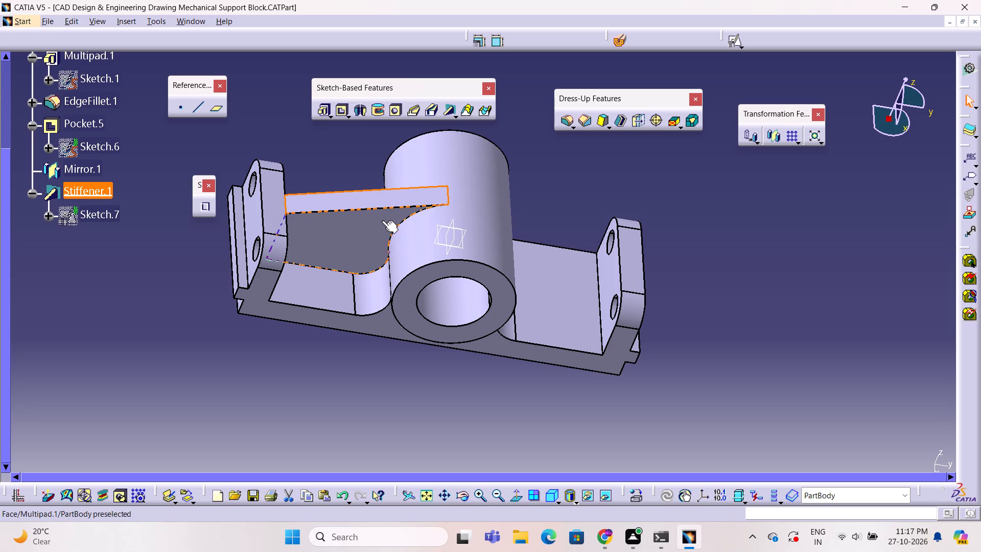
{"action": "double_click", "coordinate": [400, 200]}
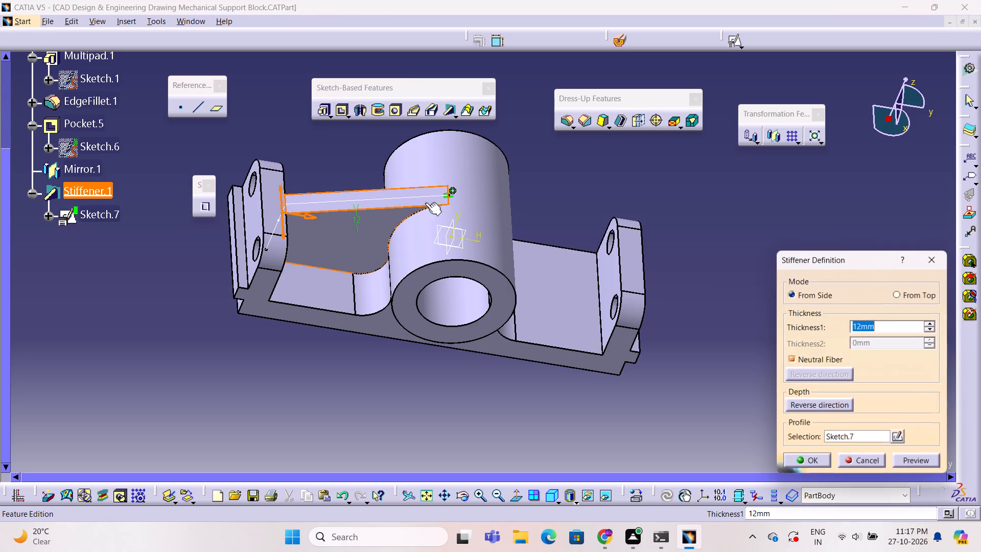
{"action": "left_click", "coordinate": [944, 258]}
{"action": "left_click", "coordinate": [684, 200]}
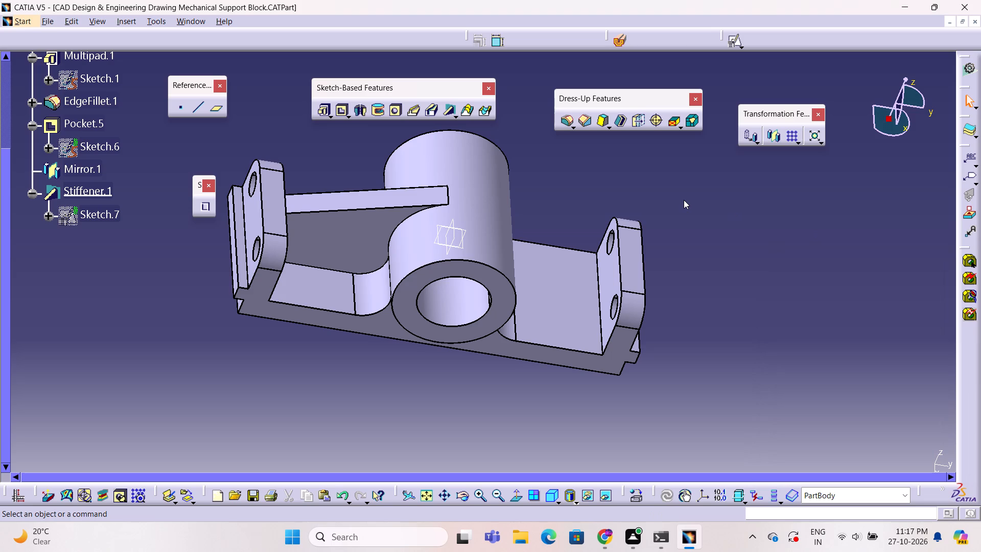
Mirror the current solid about the zx plane to add a matching stiffener between the cylinder and the +y upright.
{"action": "left_click", "coordinate": [368, 196]}
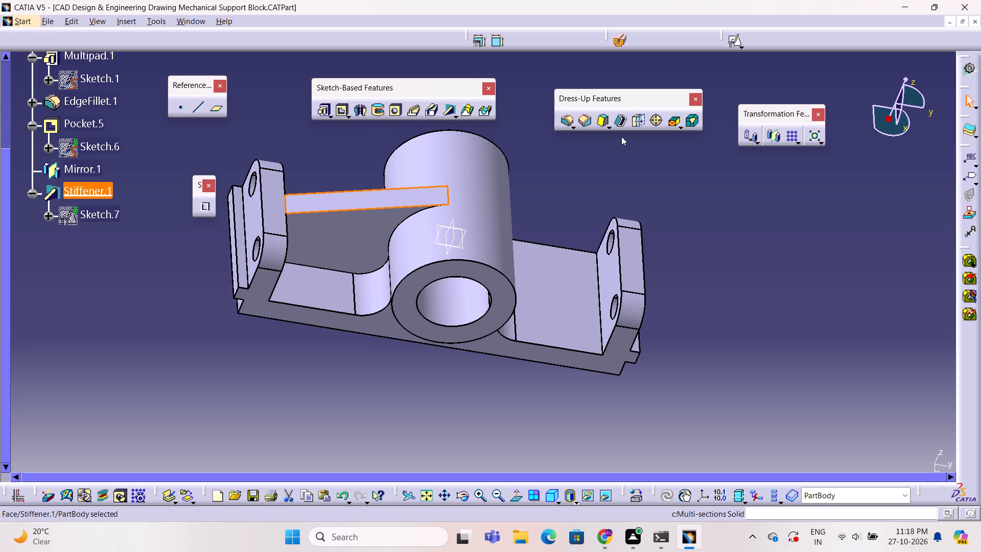
{"action": "left_click", "coordinate": [774, 137]}
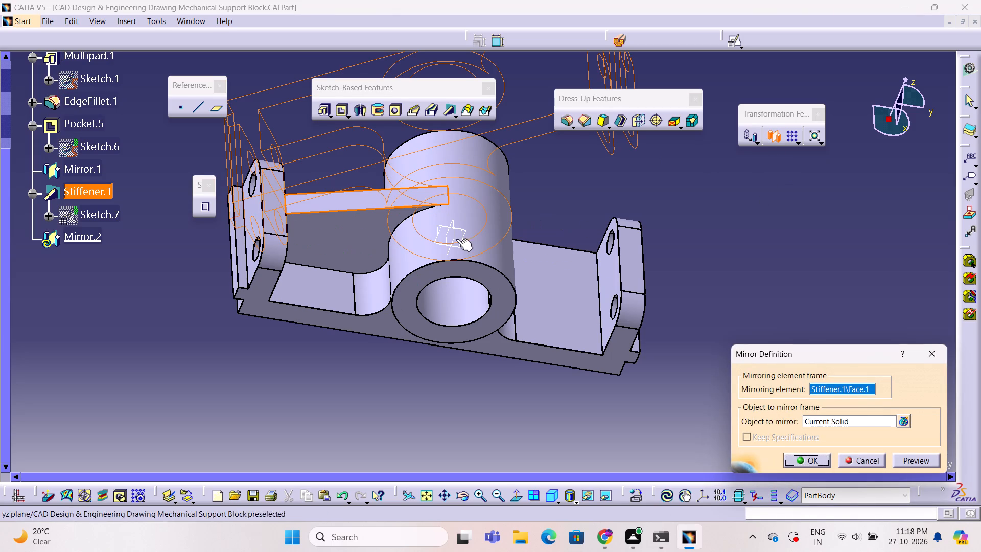
{"action": "left_click", "coordinate": [452, 236]}
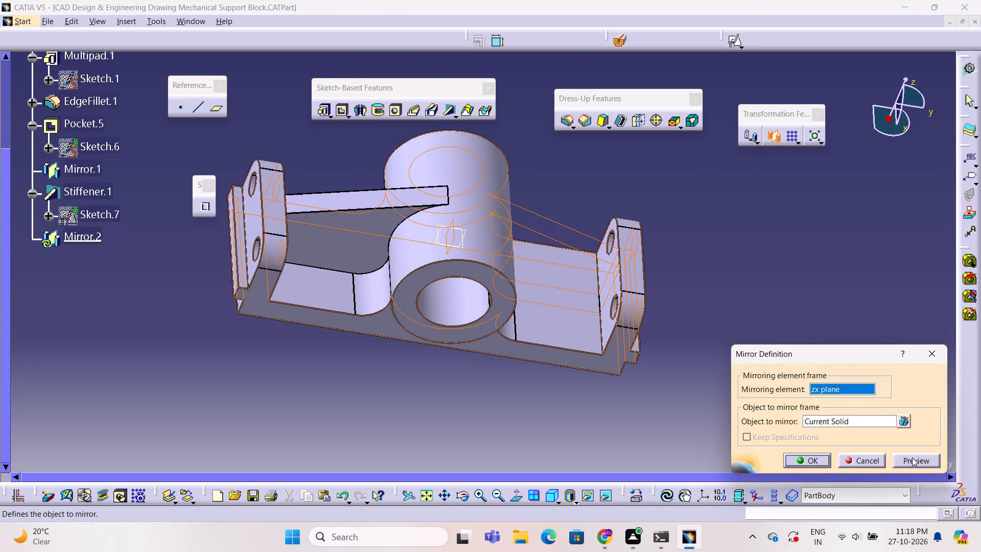
{"action": "left_click", "coordinate": [912, 457]}
{"action": "left_click", "coordinate": [801, 461]}
{"action": "left_click", "coordinate": [691, 328]}
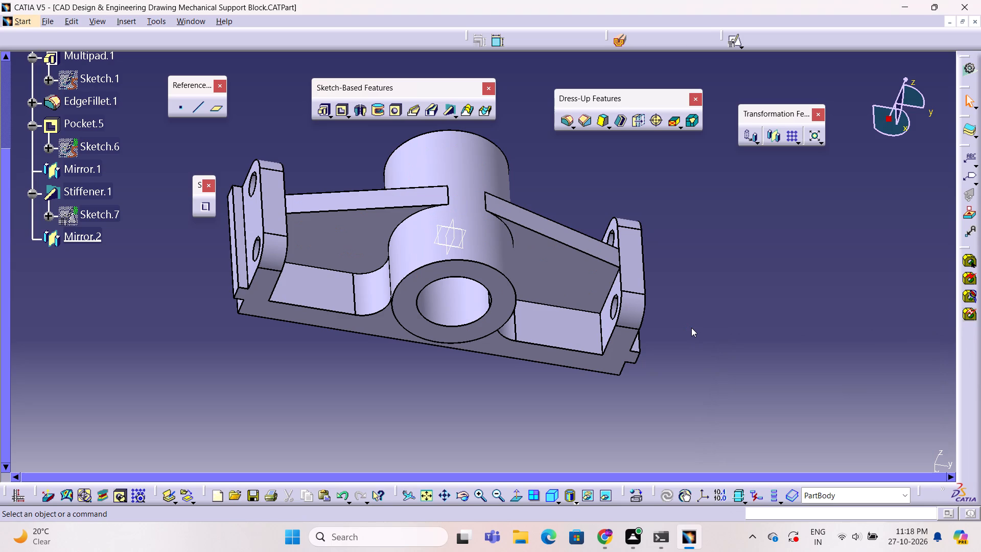
{"action": "left_click", "coordinate": [695, 325]}
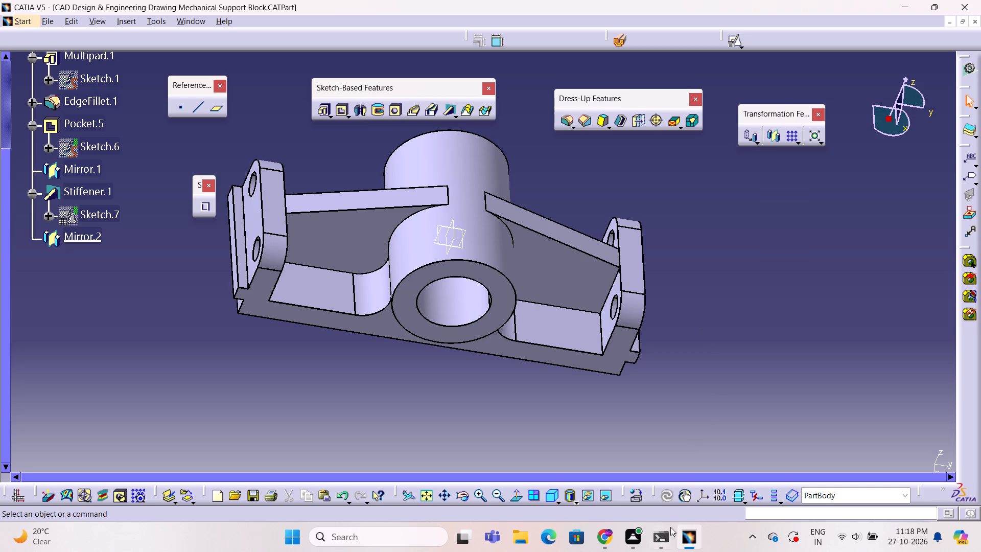
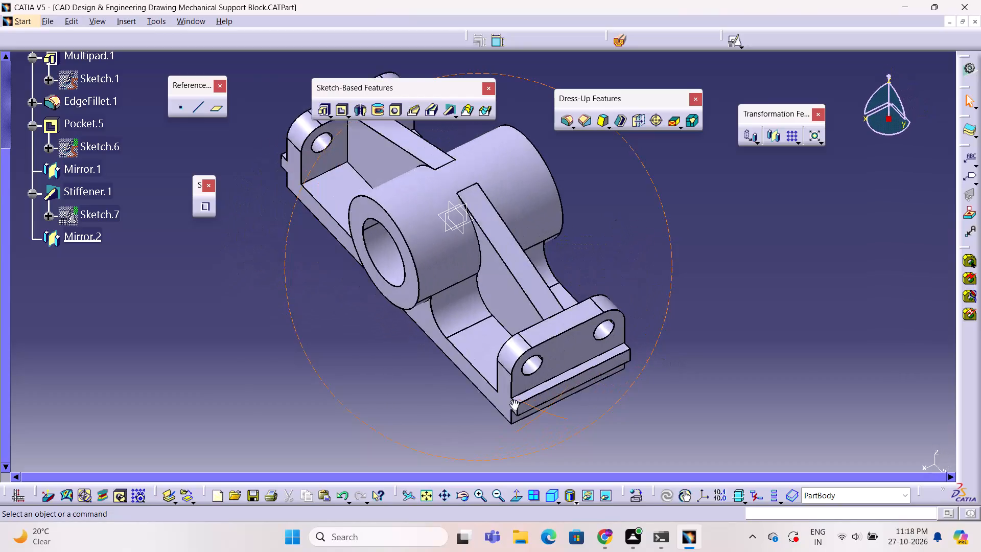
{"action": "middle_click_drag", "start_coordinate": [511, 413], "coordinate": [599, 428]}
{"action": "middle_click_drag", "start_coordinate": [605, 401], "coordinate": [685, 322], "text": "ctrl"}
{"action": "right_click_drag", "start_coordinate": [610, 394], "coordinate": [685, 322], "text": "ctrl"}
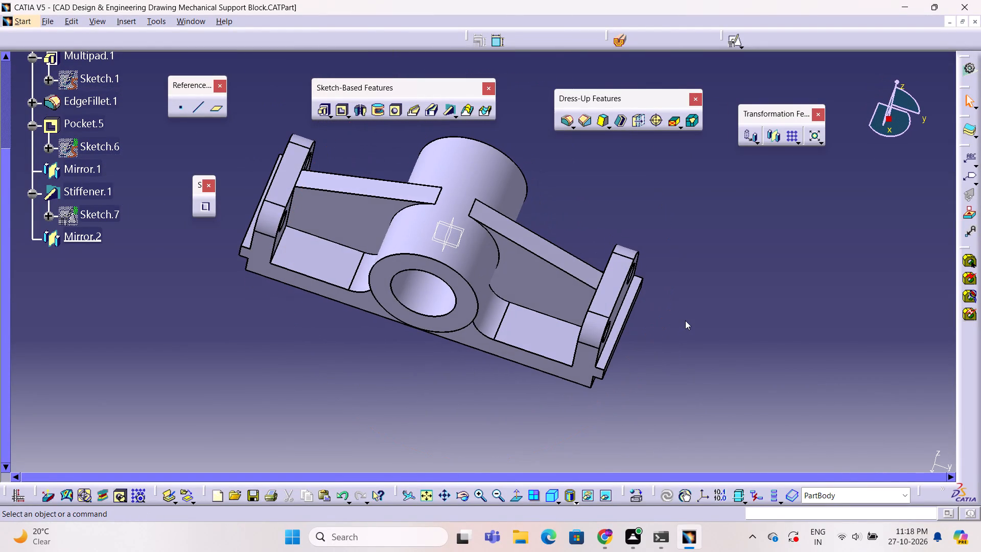
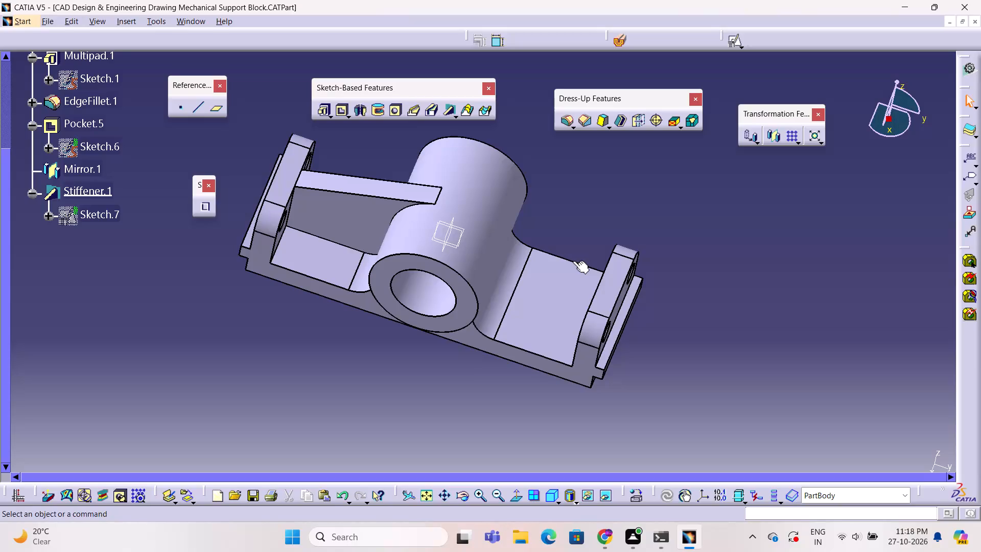
Delete the stiffener between the upright and the cylinder while keeping its sketch.
{"action": "left_click", "coordinate": [391, 188]}
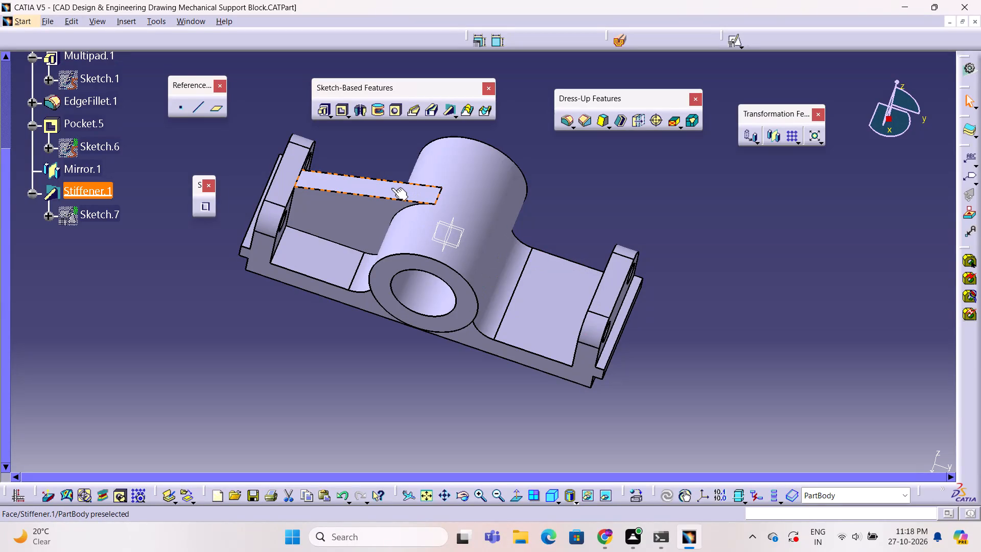
{"action": "key", "text": "Delete"}
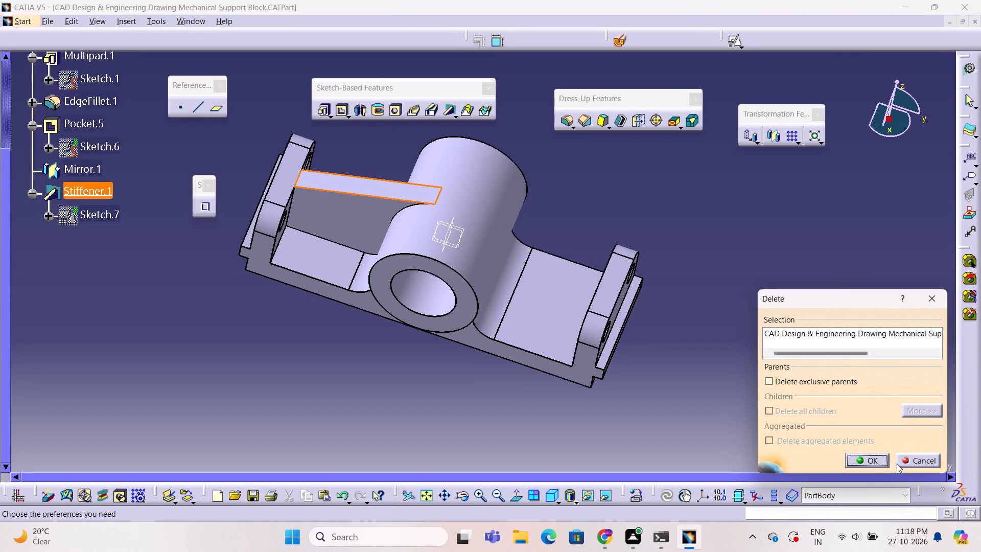
{"action": "left_click", "coordinate": [874, 460]}
{"action": "left_click", "coordinate": [689, 336]}
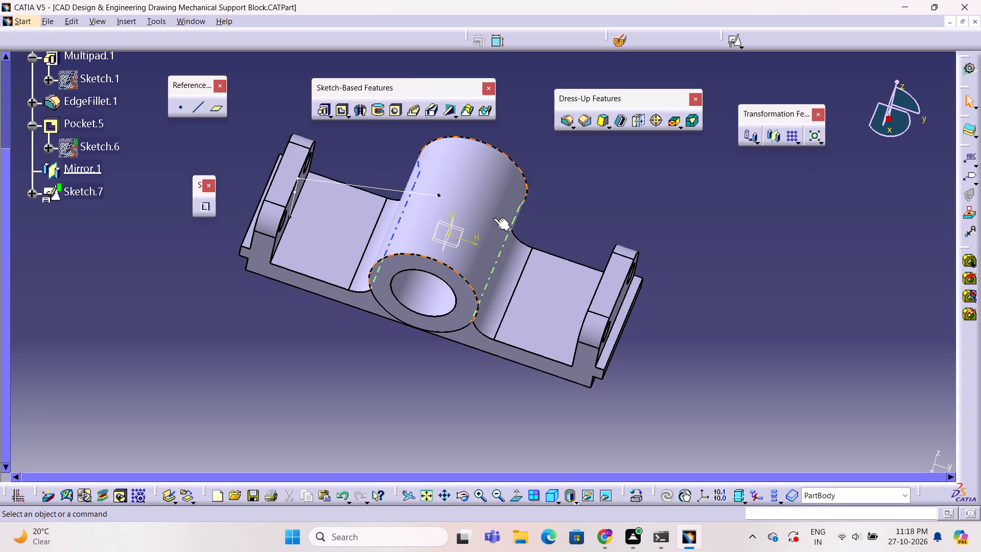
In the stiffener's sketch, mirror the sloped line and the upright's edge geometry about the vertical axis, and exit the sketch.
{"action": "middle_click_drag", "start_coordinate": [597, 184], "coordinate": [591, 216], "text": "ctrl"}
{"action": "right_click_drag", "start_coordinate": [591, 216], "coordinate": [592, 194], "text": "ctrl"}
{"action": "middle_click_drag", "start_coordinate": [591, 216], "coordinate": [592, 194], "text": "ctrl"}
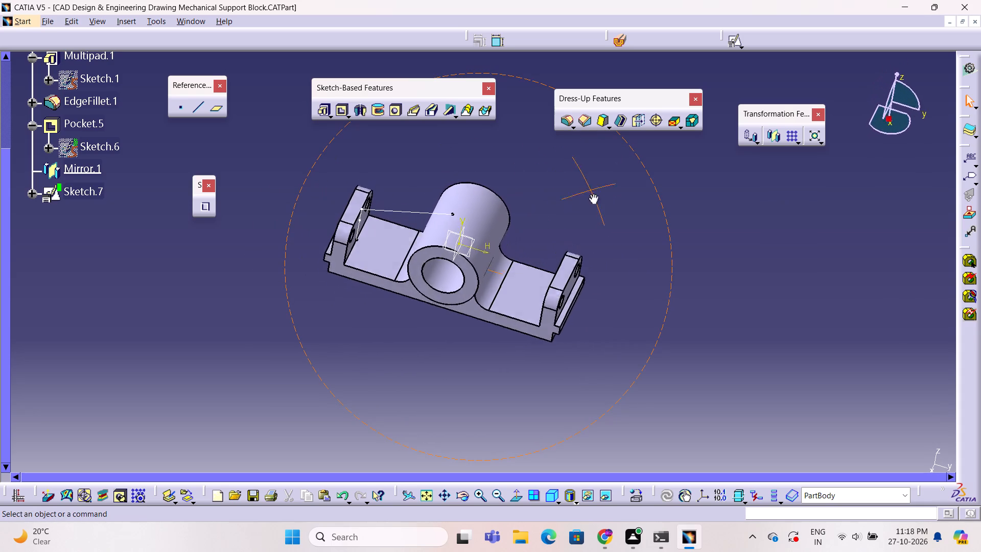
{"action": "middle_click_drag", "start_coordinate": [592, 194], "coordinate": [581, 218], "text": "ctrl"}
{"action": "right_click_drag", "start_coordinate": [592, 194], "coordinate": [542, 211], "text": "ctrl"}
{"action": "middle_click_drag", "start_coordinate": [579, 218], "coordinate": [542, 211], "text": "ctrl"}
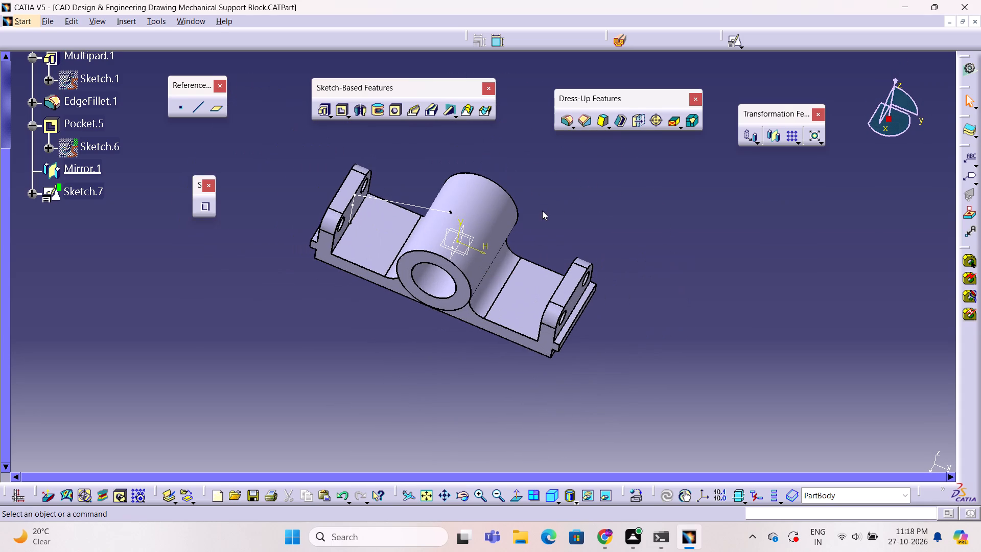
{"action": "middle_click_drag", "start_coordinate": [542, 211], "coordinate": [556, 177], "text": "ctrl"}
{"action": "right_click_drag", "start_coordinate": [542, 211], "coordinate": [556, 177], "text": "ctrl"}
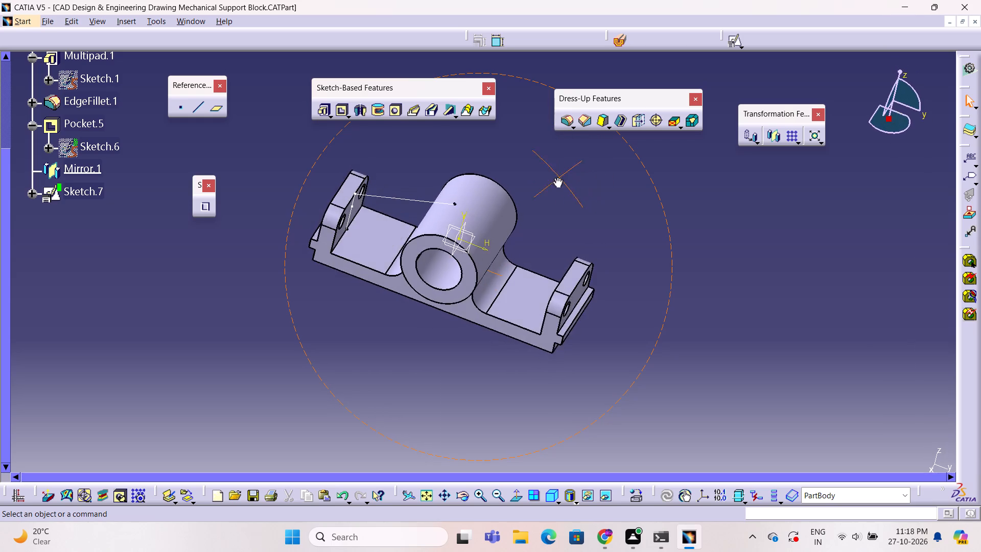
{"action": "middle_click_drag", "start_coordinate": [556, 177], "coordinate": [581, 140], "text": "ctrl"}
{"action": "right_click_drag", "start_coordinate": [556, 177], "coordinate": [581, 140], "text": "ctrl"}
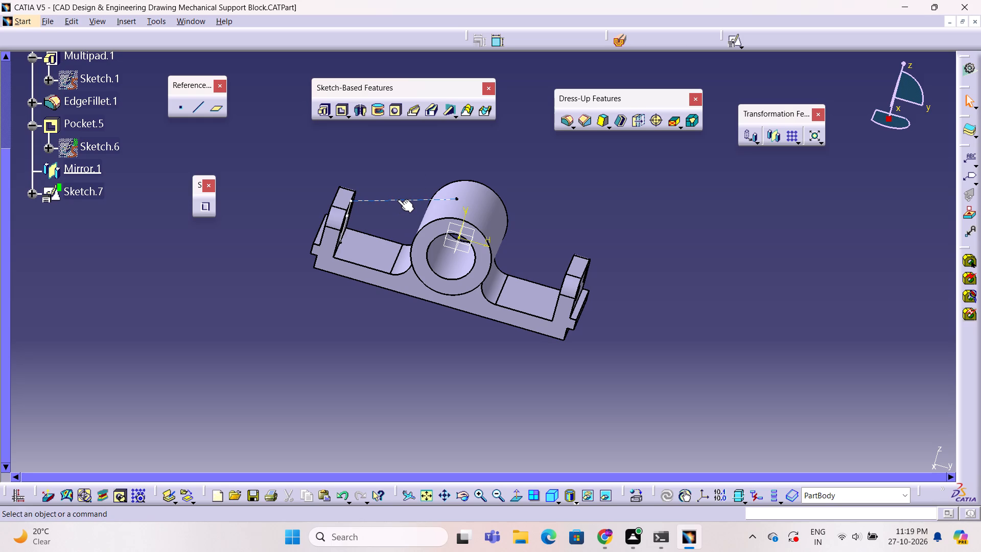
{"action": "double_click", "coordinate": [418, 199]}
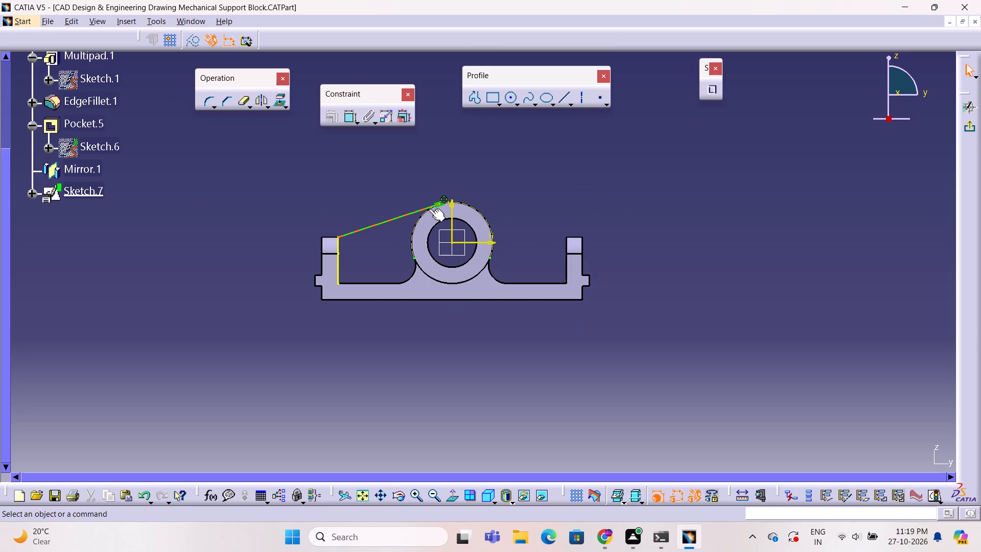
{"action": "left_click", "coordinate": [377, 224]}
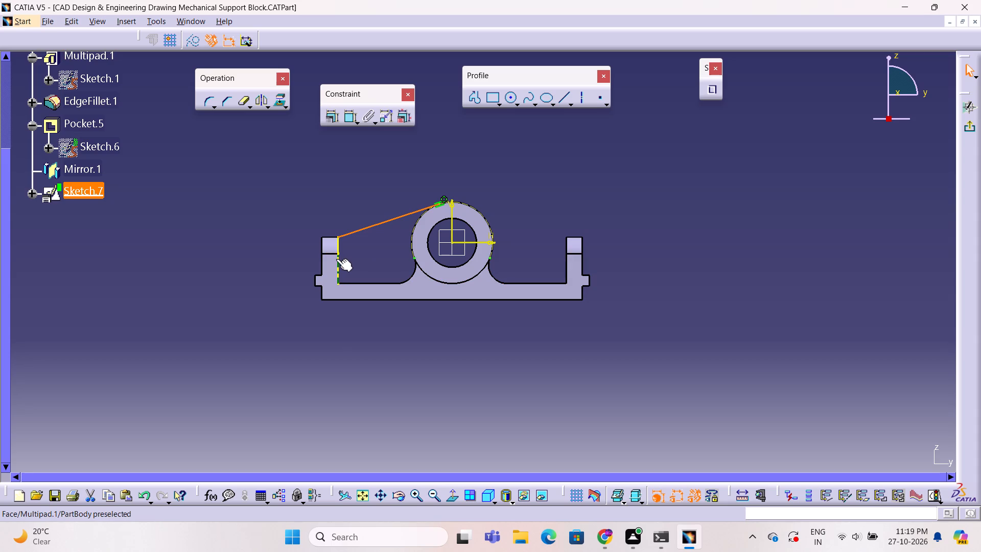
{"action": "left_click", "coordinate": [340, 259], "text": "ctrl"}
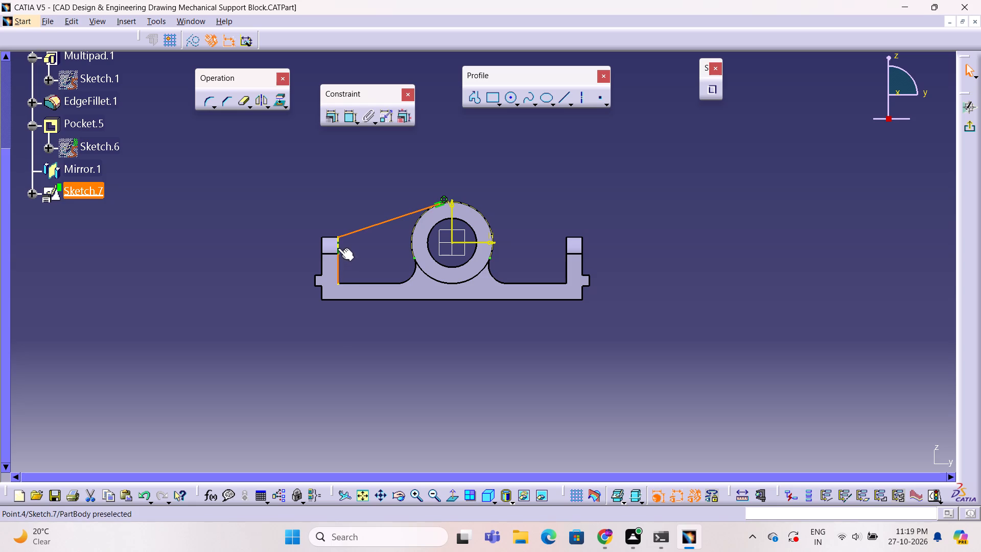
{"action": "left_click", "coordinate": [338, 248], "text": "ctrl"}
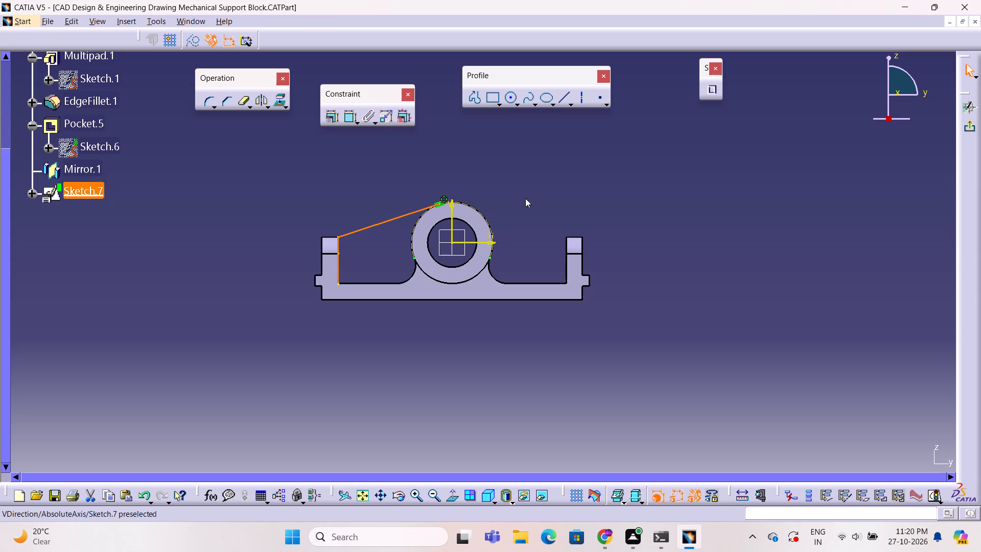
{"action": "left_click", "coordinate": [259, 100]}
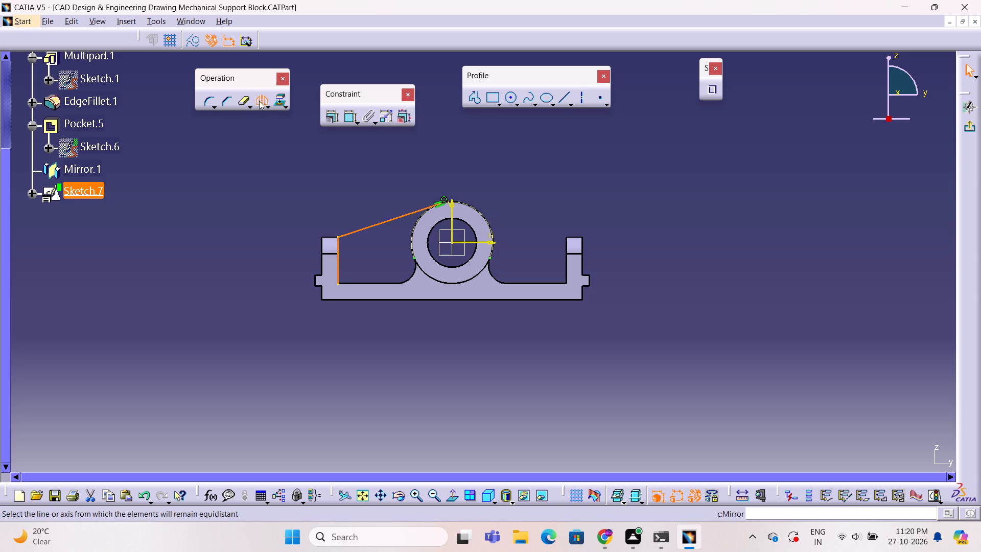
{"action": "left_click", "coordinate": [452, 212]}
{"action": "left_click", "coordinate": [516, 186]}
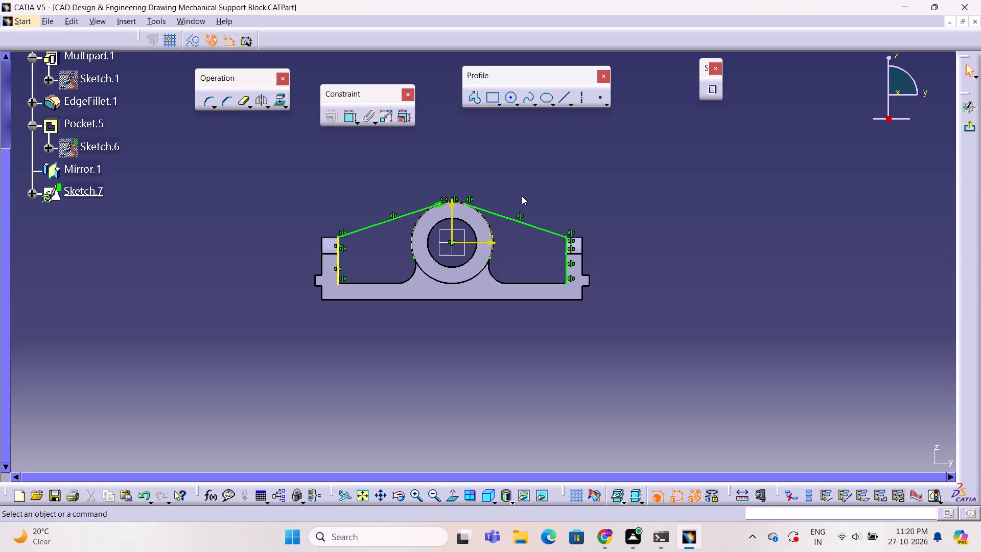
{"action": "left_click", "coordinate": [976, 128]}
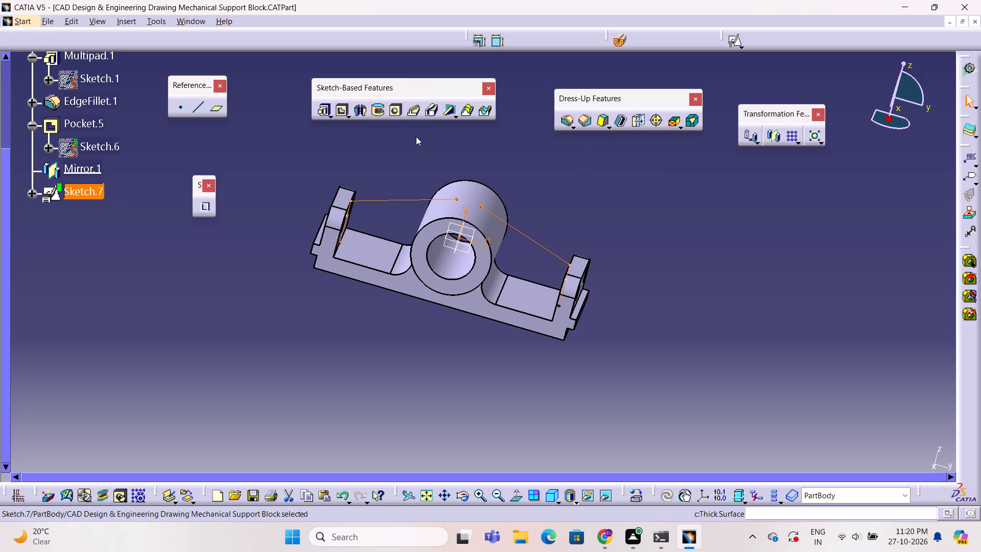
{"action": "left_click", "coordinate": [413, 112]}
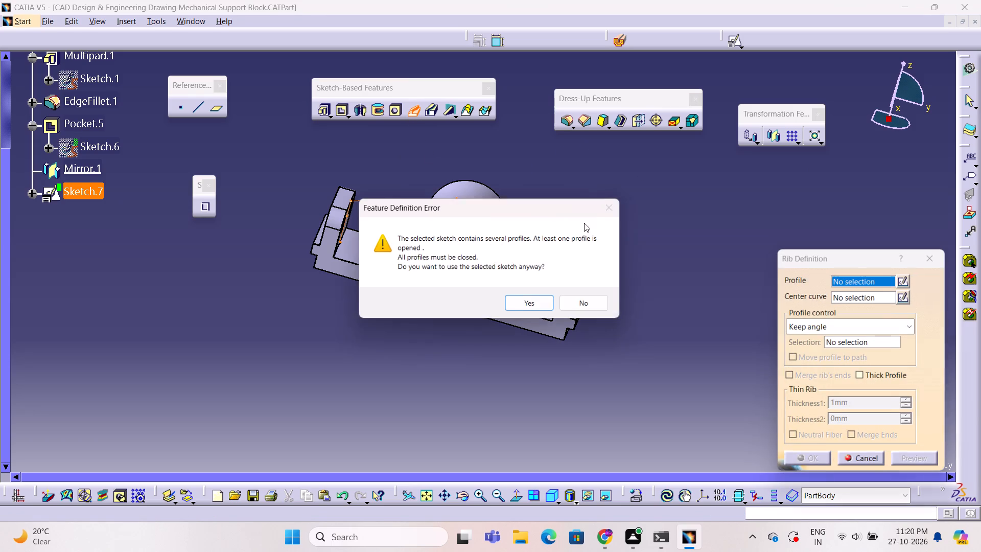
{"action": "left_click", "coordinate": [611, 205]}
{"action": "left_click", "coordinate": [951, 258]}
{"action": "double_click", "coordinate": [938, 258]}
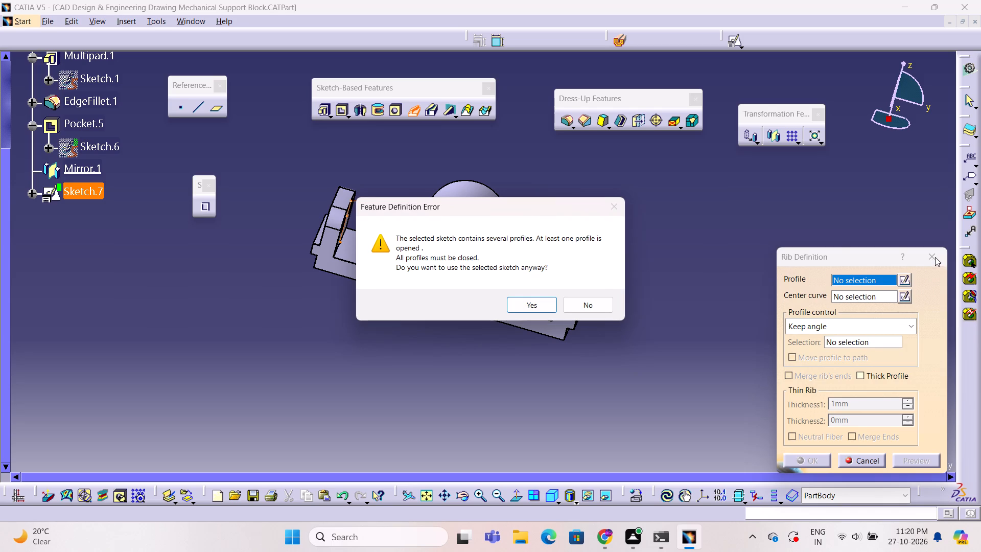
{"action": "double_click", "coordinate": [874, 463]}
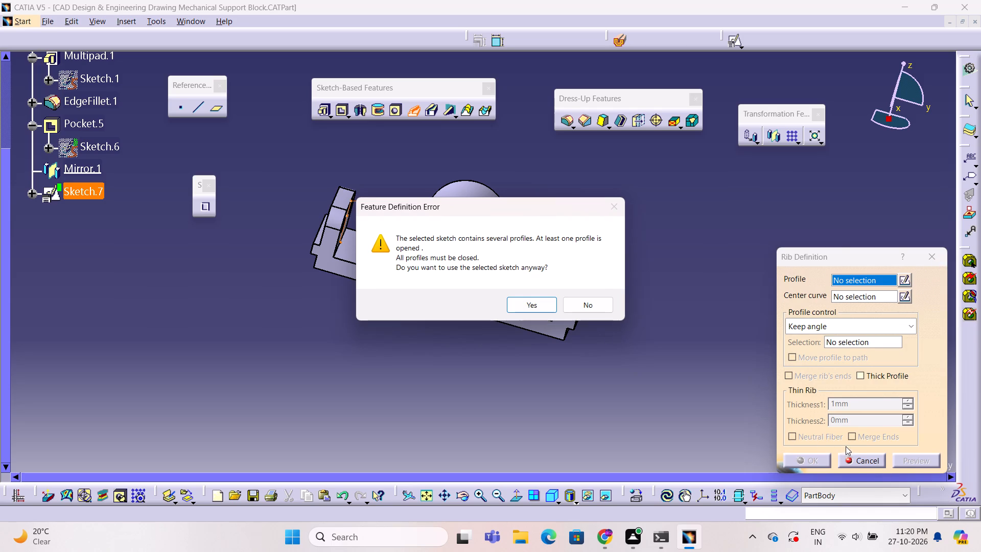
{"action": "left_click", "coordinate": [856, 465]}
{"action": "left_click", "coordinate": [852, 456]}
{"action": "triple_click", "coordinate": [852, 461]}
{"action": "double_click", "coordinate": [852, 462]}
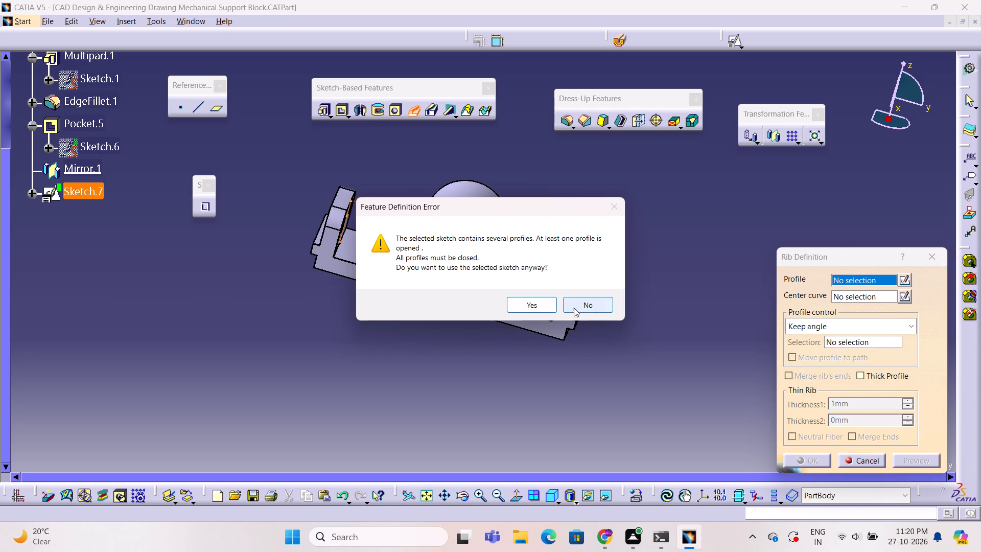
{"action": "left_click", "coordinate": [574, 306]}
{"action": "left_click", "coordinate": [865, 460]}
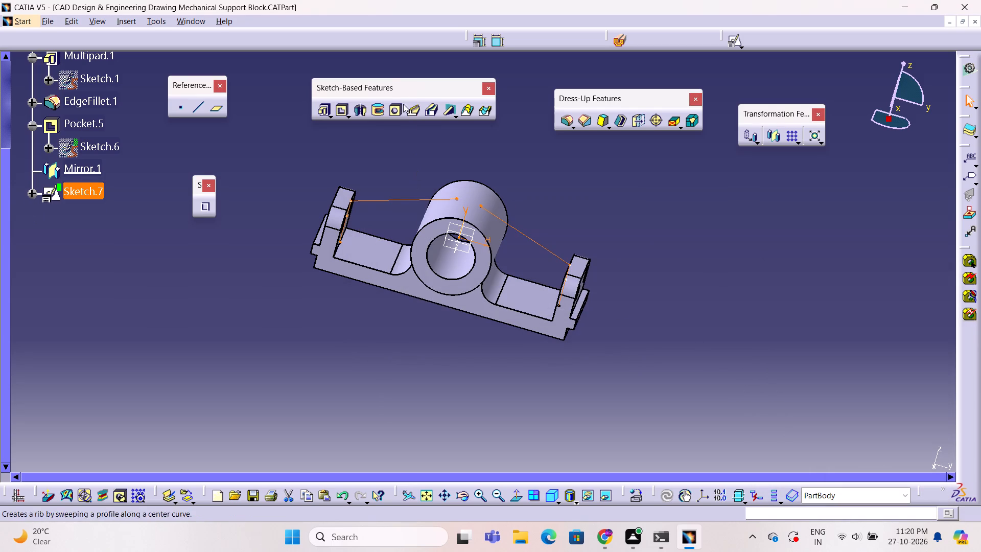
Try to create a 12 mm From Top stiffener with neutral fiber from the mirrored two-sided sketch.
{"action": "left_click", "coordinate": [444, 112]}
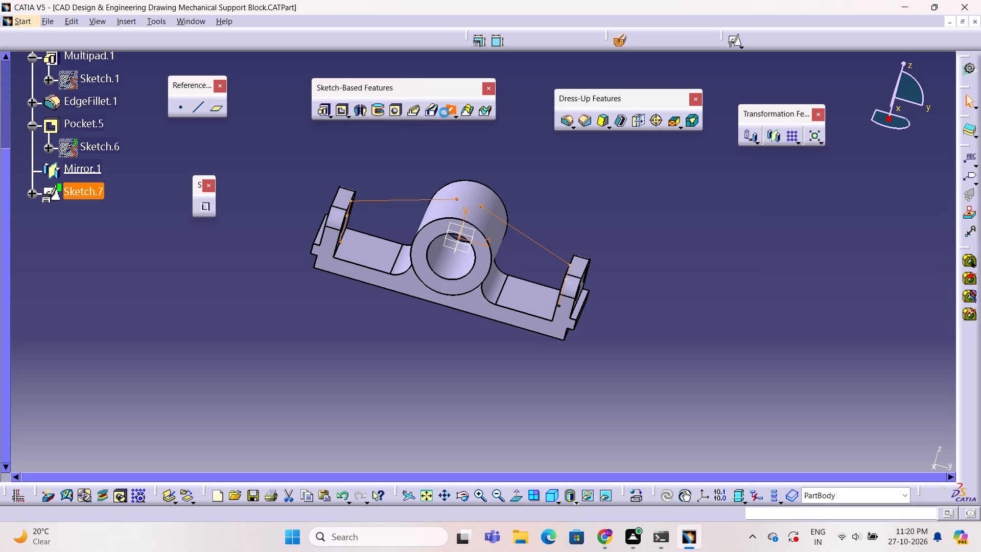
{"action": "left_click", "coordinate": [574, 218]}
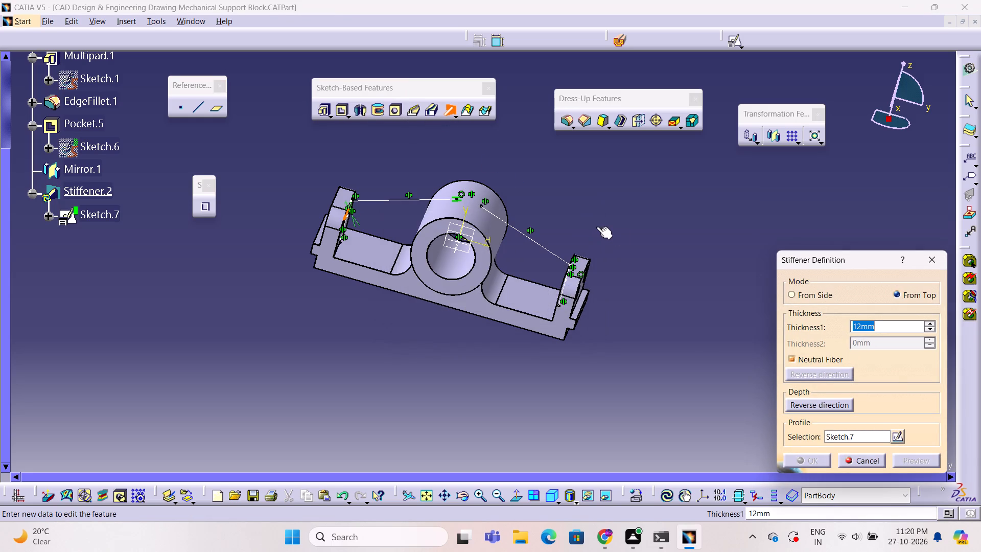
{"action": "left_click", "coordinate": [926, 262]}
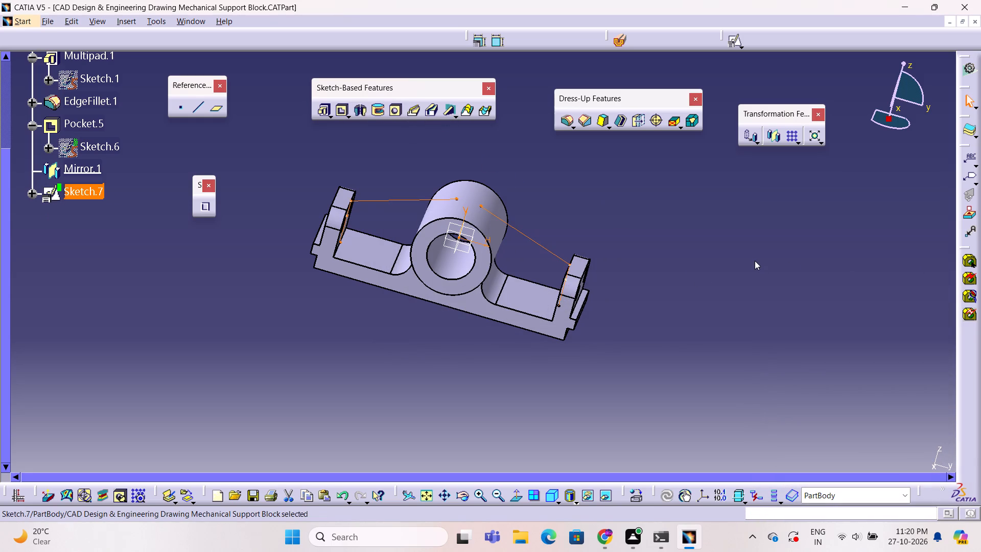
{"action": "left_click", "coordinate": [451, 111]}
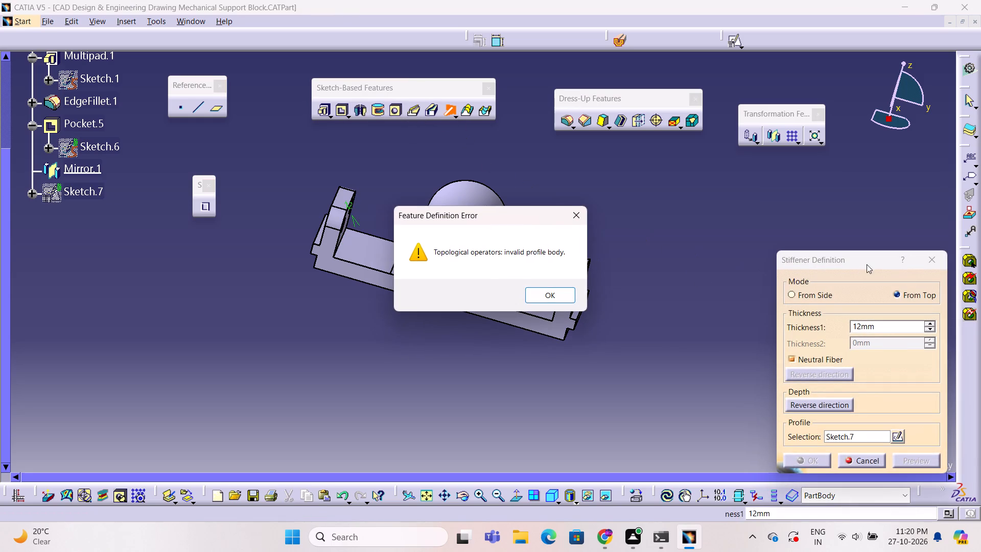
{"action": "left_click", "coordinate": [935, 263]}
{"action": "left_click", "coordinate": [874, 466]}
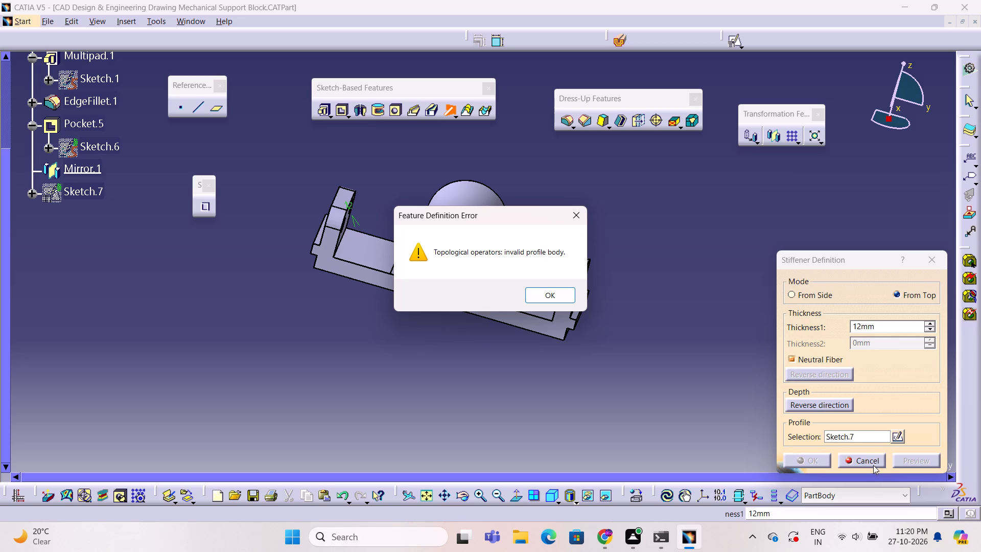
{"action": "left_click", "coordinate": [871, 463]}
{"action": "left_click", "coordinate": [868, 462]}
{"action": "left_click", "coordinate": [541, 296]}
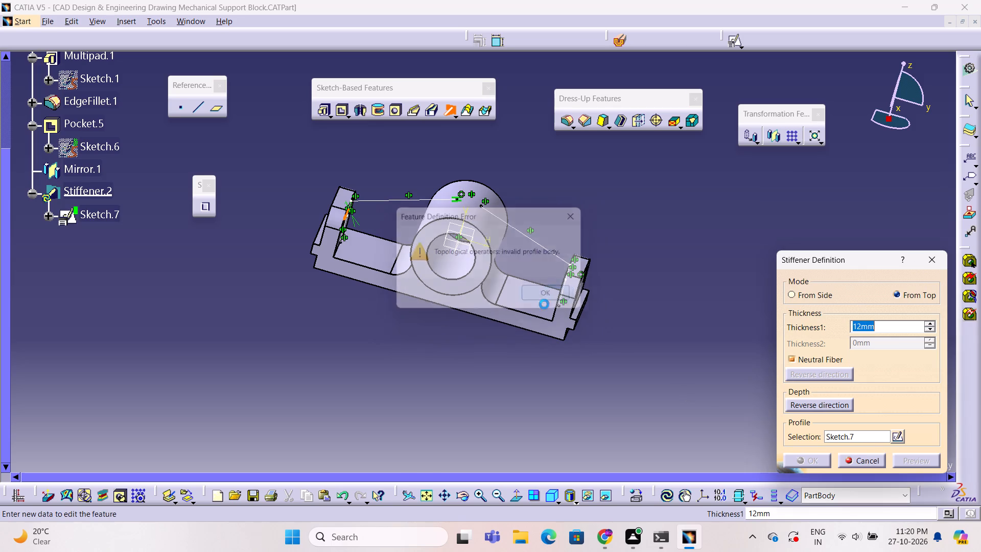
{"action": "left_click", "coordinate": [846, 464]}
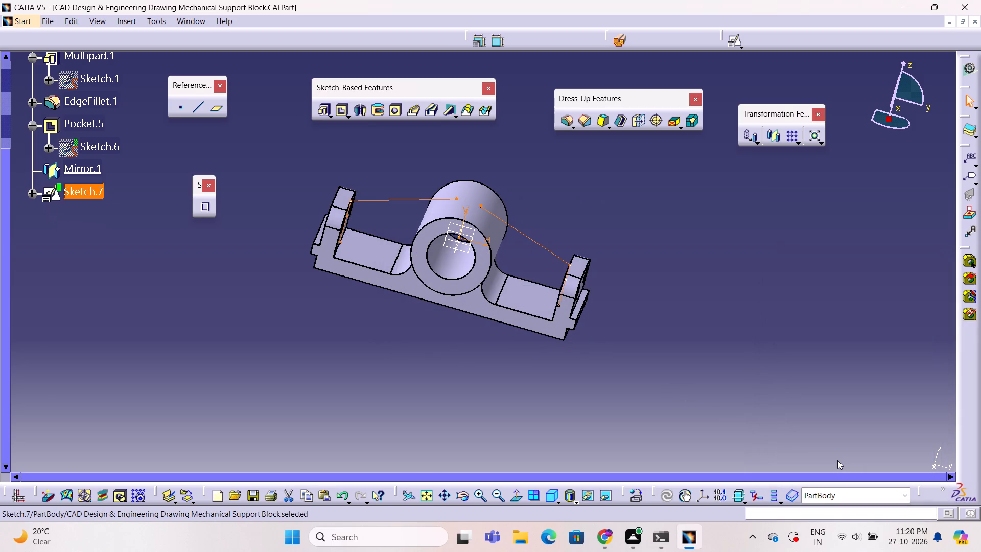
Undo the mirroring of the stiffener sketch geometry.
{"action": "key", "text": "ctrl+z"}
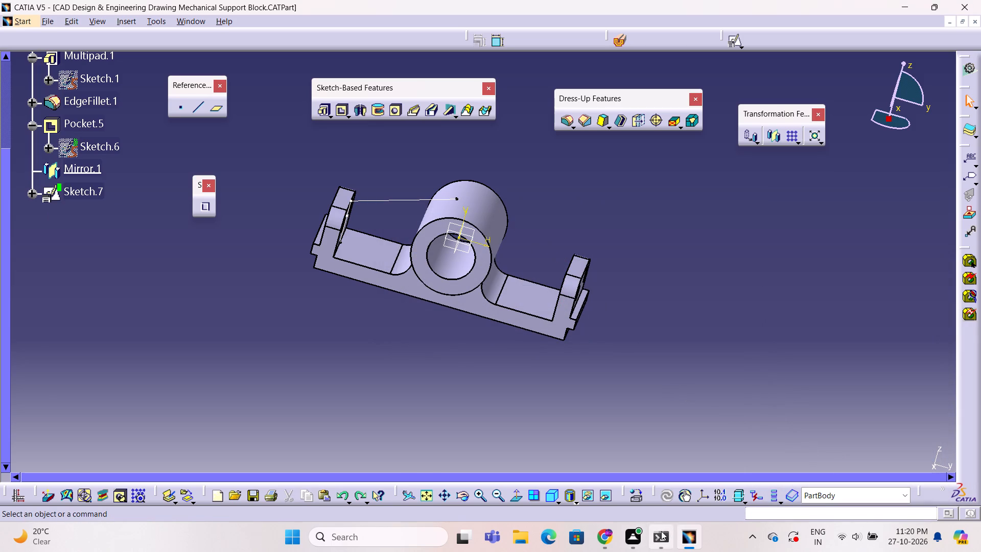
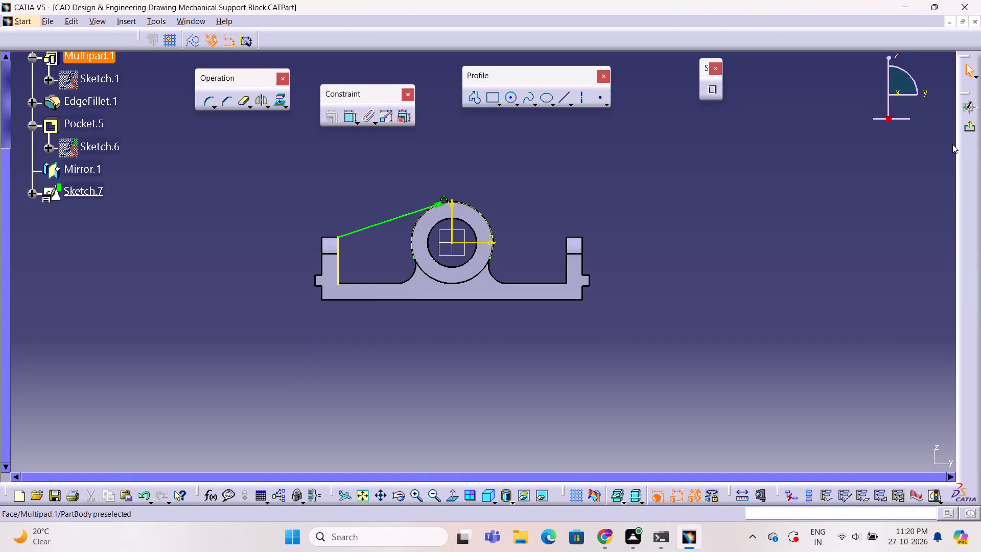
Exit the sketch and create a 12 mm From Side stiffener with neutral fiber from it, between the upright and the cylinder.
{"action": "left_click", "coordinate": [972, 133]}
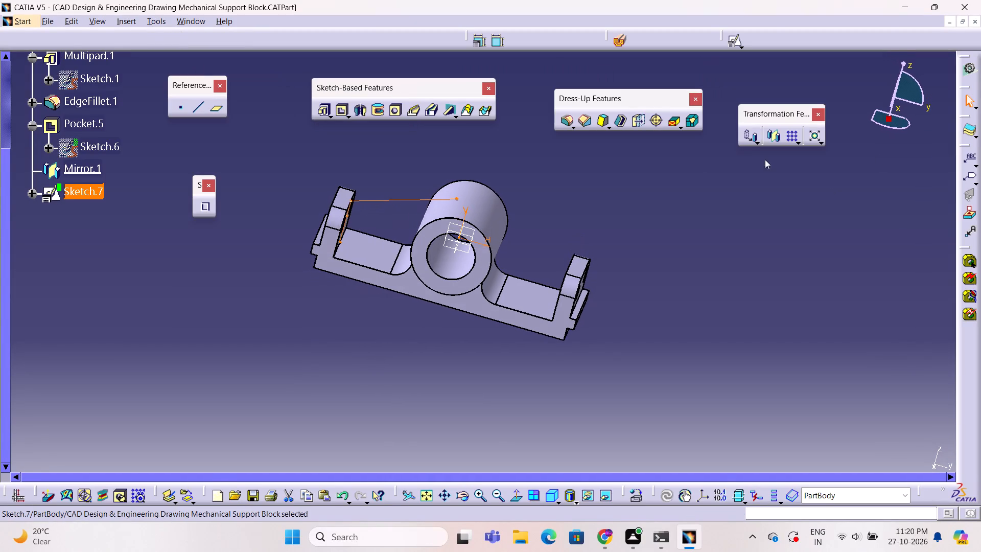
{"action": "left_click", "coordinate": [446, 112]}
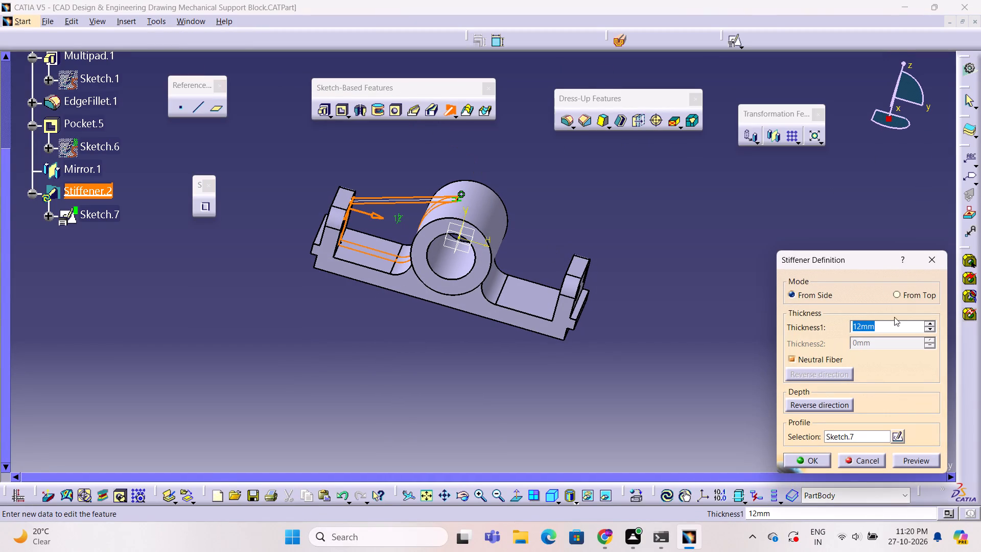
{"action": "left_click", "coordinate": [915, 458]}
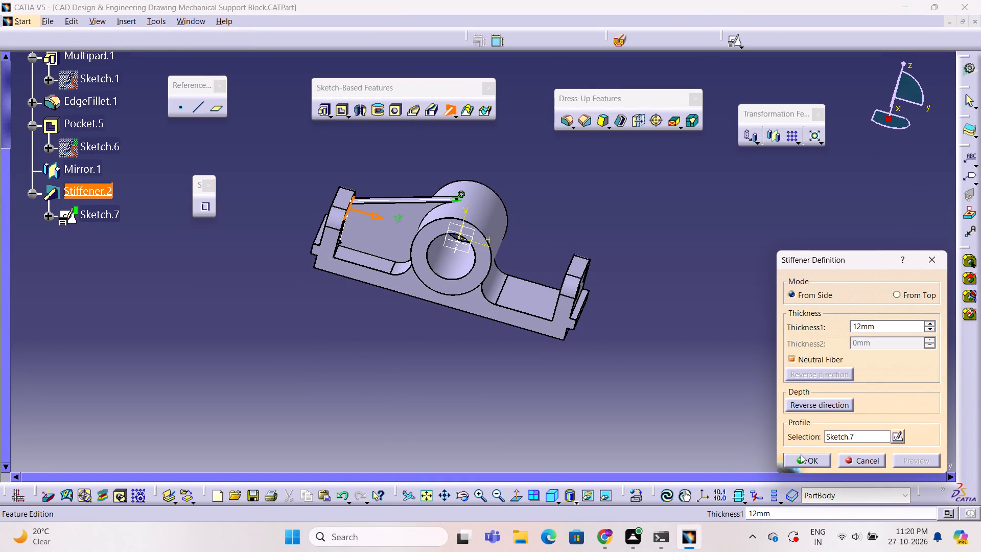
{"action": "left_click", "coordinate": [804, 459]}
{"action": "left_click", "coordinate": [653, 367]}
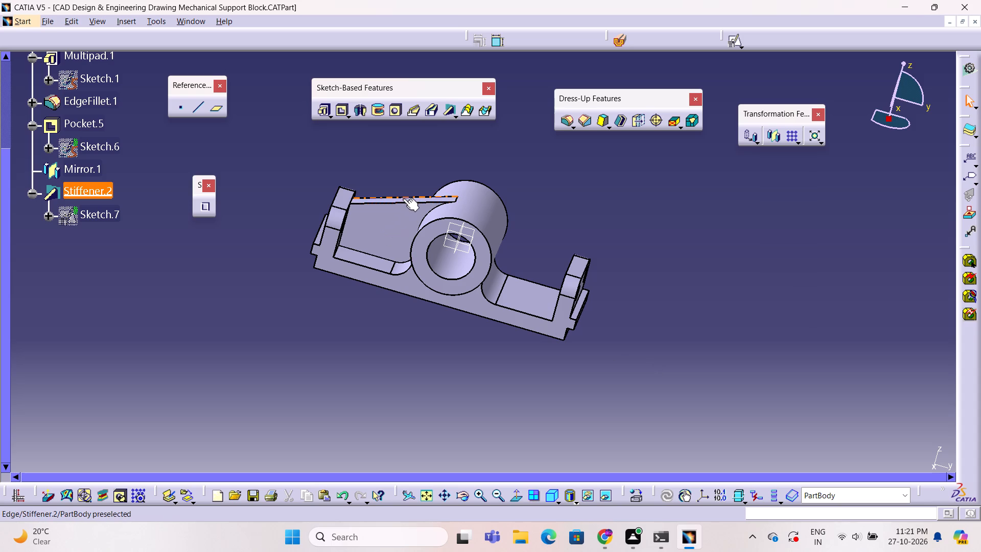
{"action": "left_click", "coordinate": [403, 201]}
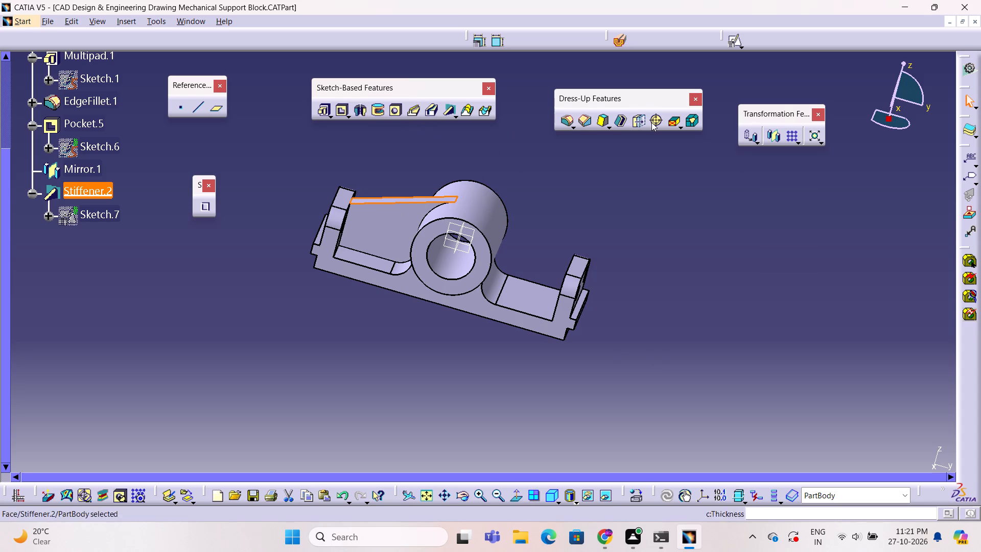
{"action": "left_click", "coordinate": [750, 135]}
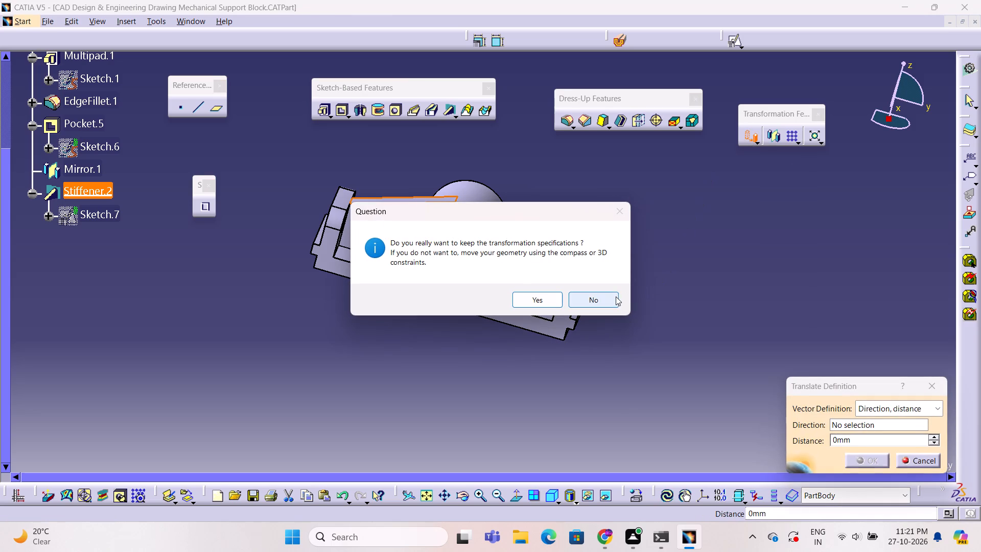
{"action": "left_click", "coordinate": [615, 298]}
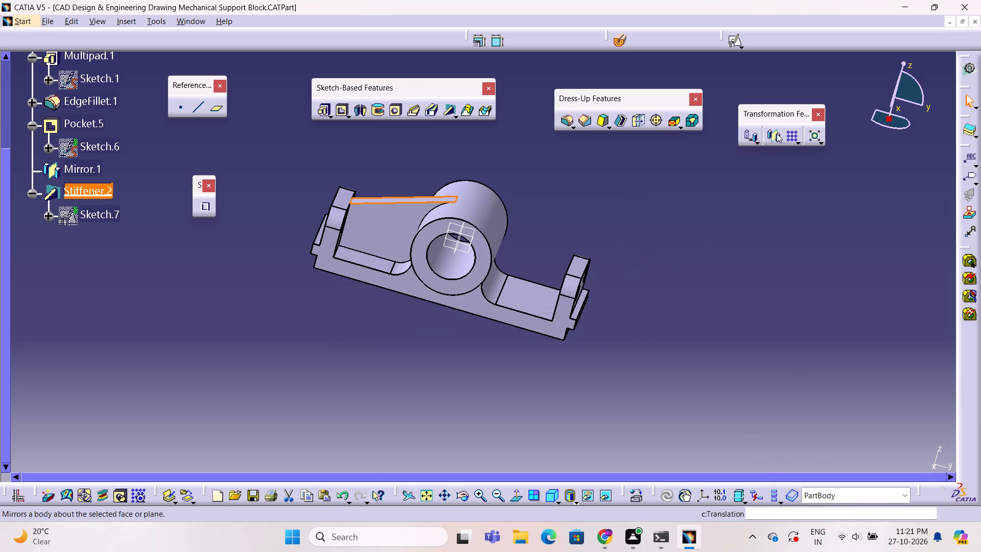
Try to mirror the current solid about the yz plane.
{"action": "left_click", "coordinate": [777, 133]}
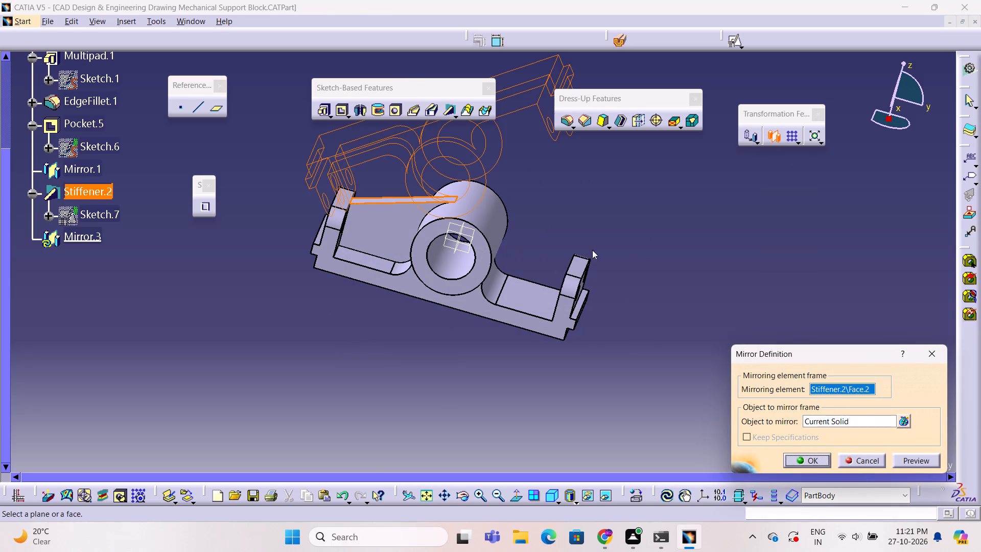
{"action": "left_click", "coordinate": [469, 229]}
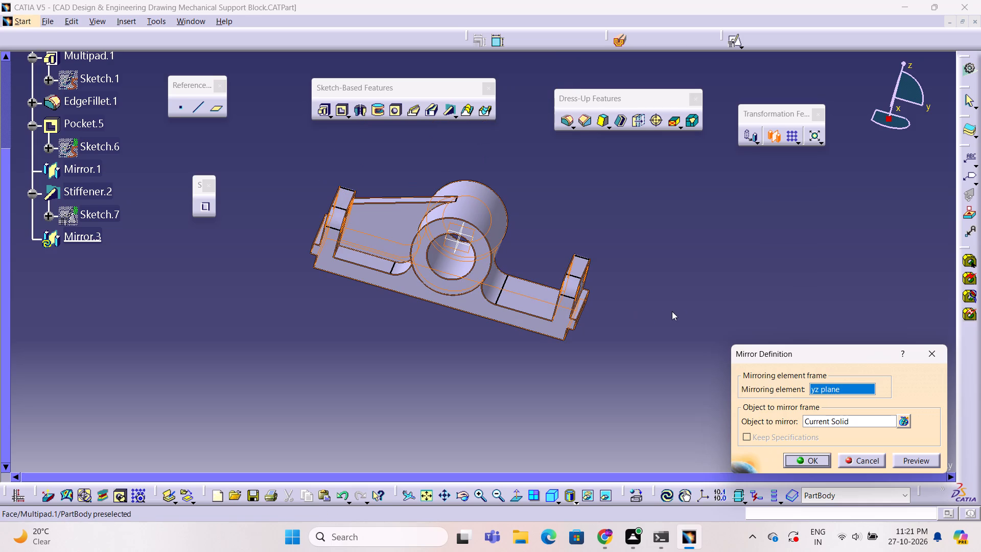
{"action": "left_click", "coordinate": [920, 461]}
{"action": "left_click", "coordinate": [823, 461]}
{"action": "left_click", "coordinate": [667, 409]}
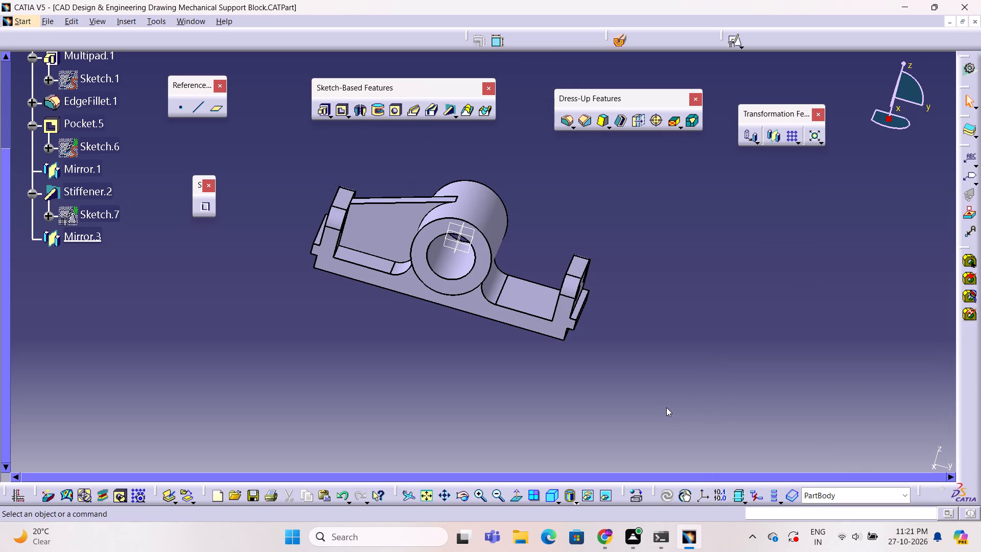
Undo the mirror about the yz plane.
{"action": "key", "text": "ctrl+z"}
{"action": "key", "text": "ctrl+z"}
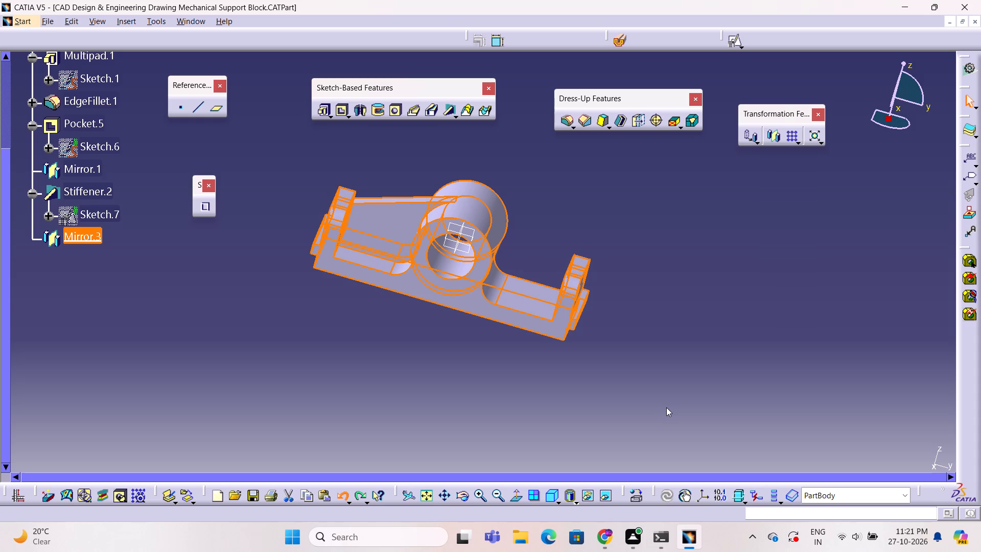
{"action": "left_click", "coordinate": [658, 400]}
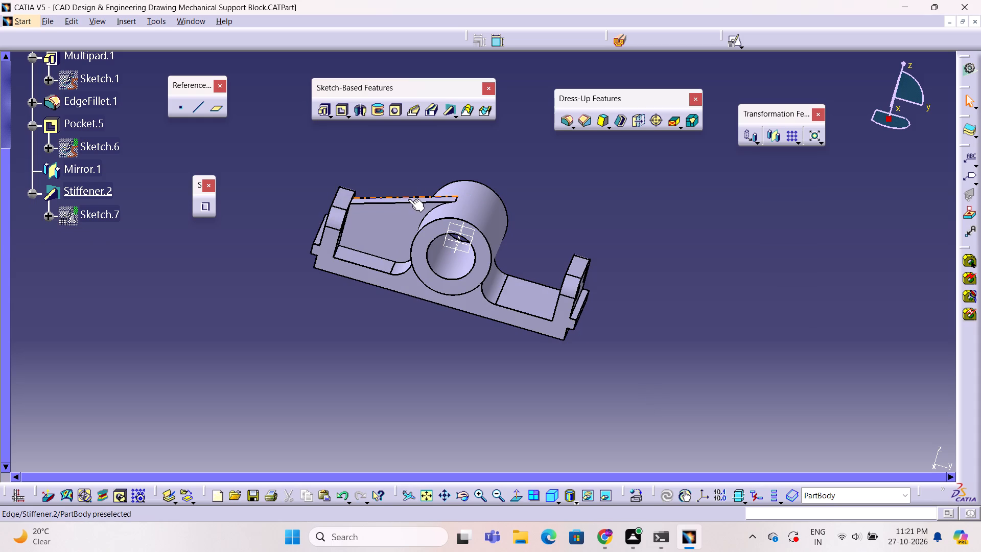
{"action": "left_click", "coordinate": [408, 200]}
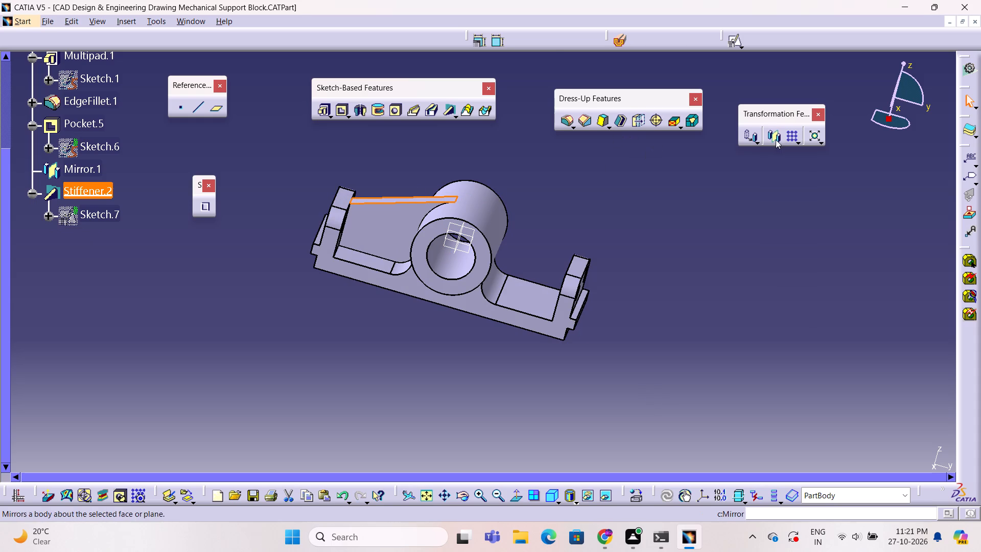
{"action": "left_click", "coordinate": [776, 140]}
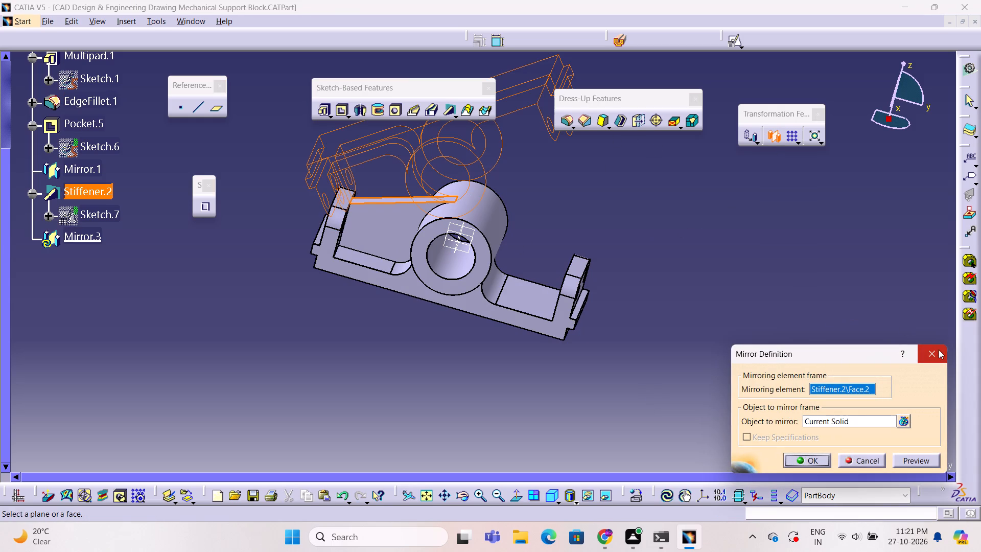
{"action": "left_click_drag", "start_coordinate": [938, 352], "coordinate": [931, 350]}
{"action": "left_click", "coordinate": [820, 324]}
Examine the stiffener's shape, its sketch profile and its feature definition without changing them.
{"action": "middle_click_drag", "start_coordinate": [629, 285], "coordinate": [603, 261], "text": "ctrl"}
{"action": "right_click_drag", "start_coordinate": [629, 285], "coordinate": [597, 331], "text": "ctrl"}
{"action": "middle_click_drag", "start_coordinate": [601, 264], "coordinate": [597, 331], "text": "ctrl"}
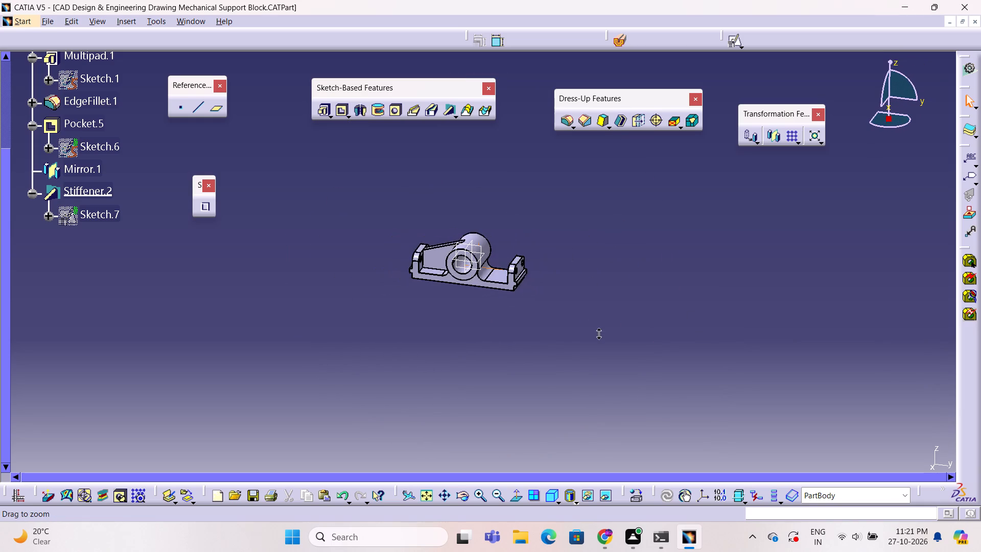
{"action": "middle_click_drag", "start_coordinate": [597, 331], "coordinate": [622, 227], "text": "ctrl"}
{"action": "right_click_drag", "start_coordinate": [597, 331], "coordinate": [622, 227], "text": "ctrl"}
{"action": "middle_click", "coordinate": [622, 227], "text": "ctrl"}
{"action": "right_click", "coordinate": [623, 226]}
{"action": "double_click", "coordinate": [104, 220]}
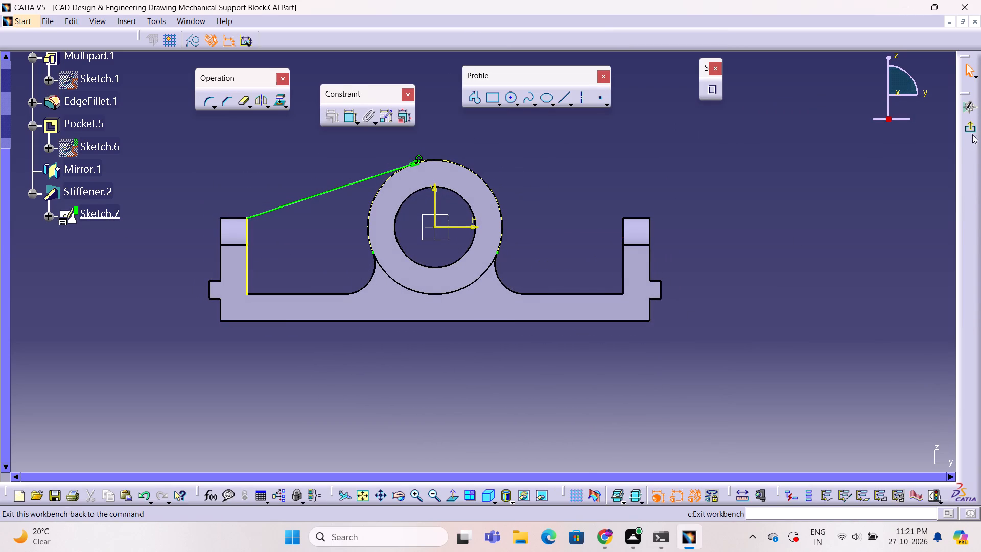
{"action": "left_click", "coordinate": [972, 130]}
{"action": "double_click", "coordinate": [102, 193]}
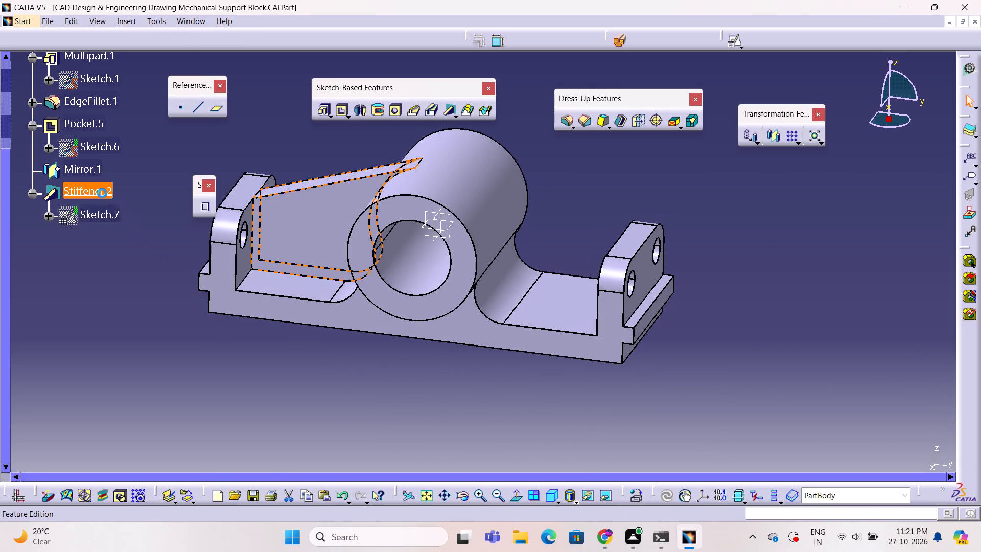
{"action": "left_click", "coordinate": [933, 262]}
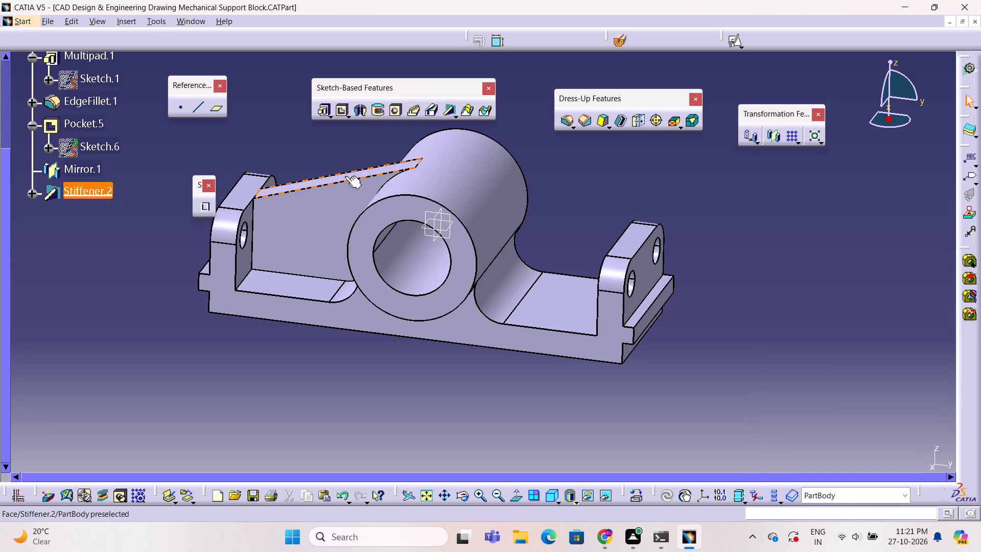
Mirror the current solid about the zx plane to add the matching stiffener on the other side of the cylinder.
{"action": "middle_click_drag", "start_coordinate": [345, 176], "coordinate": [406, 245], "text": "ctrl"}
{"action": "right_click_drag", "start_coordinate": [345, 176], "coordinate": [406, 245], "text": "ctrl"}
{"action": "left_click", "coordinate": [357, 205]}
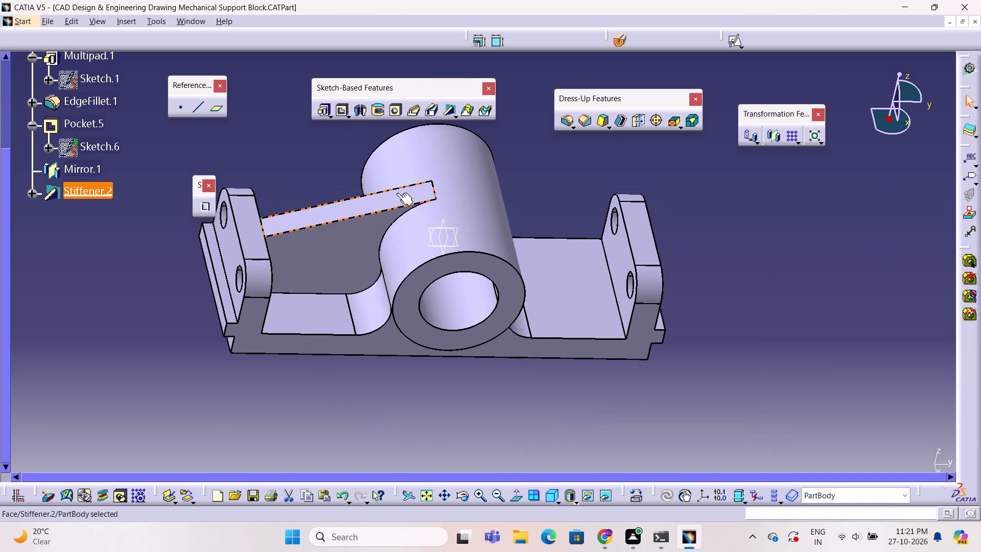
{"action": "left_click", "coordinate": [777, 137]}
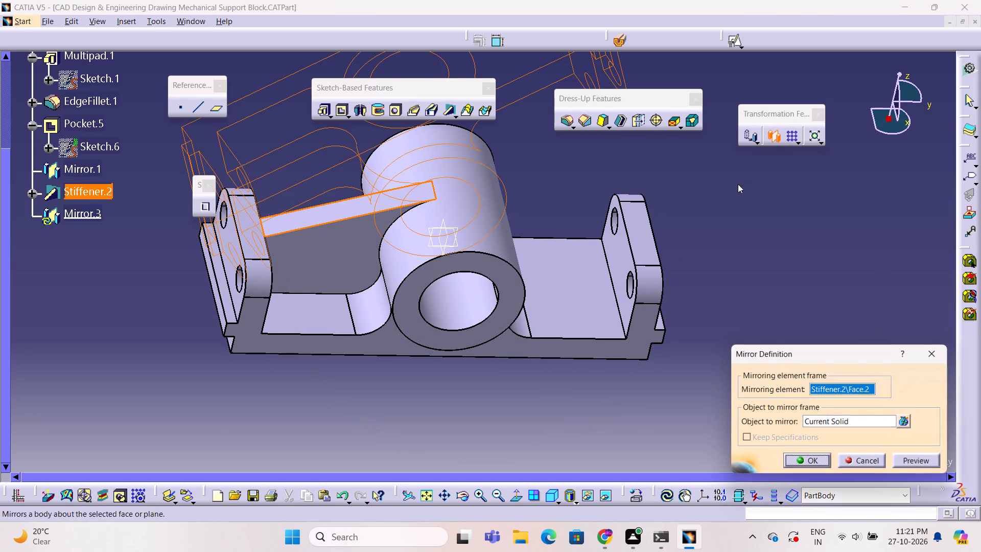
{"action": "left_click", "coordinate": [447, 235]}
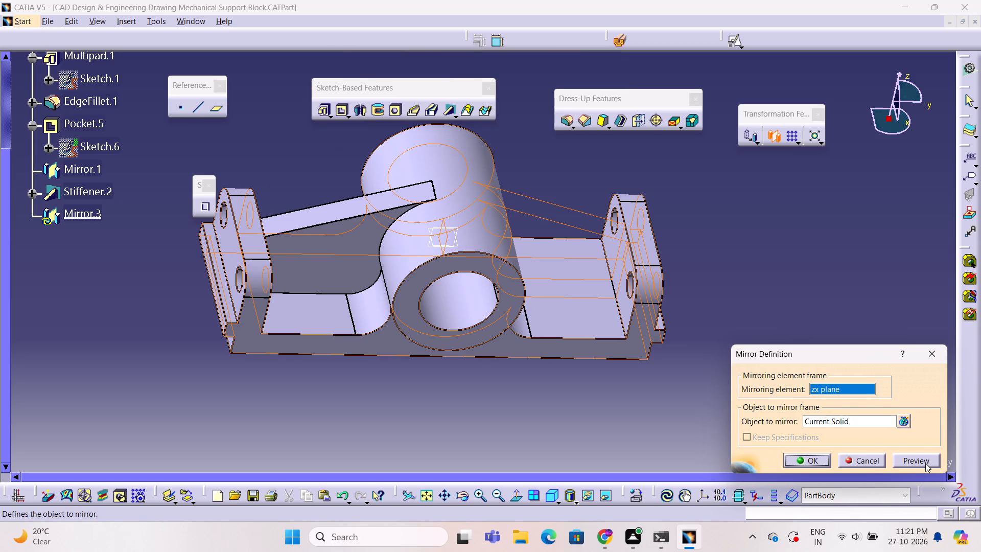
{"action": "left_click", "coordinate": [925, 463]}
{"action": "left_click", "coordinate": [806, 463]}
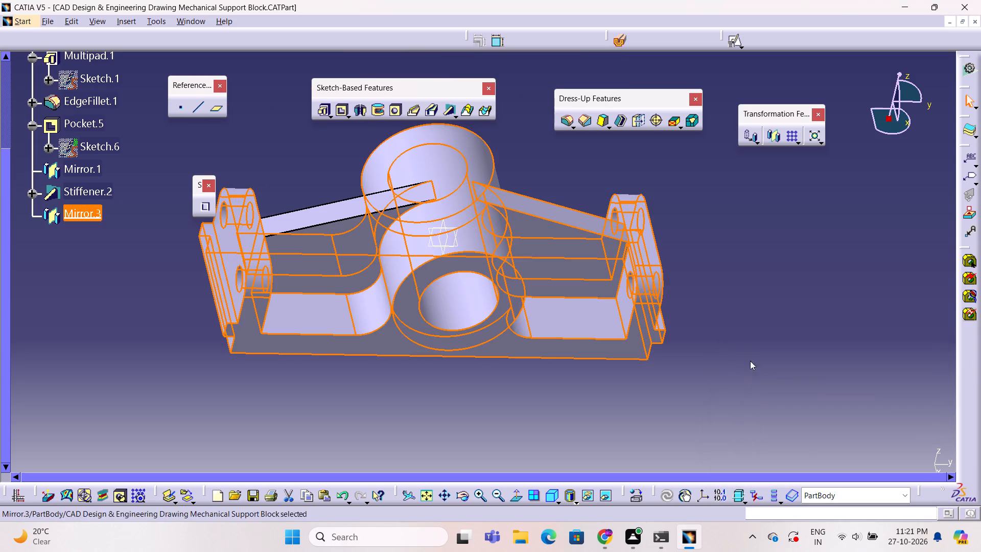
{"action": "left_click", "coordinate": [753, 352]}
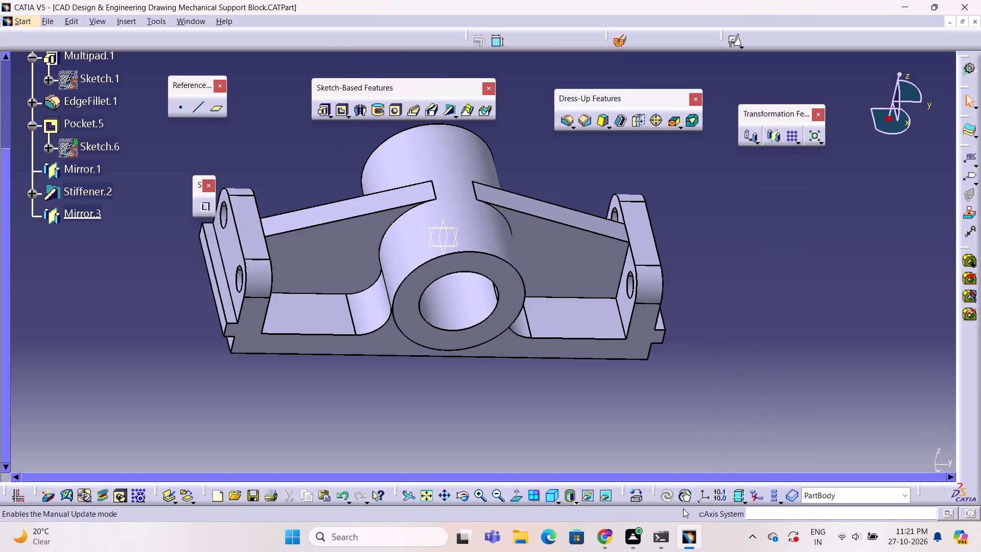
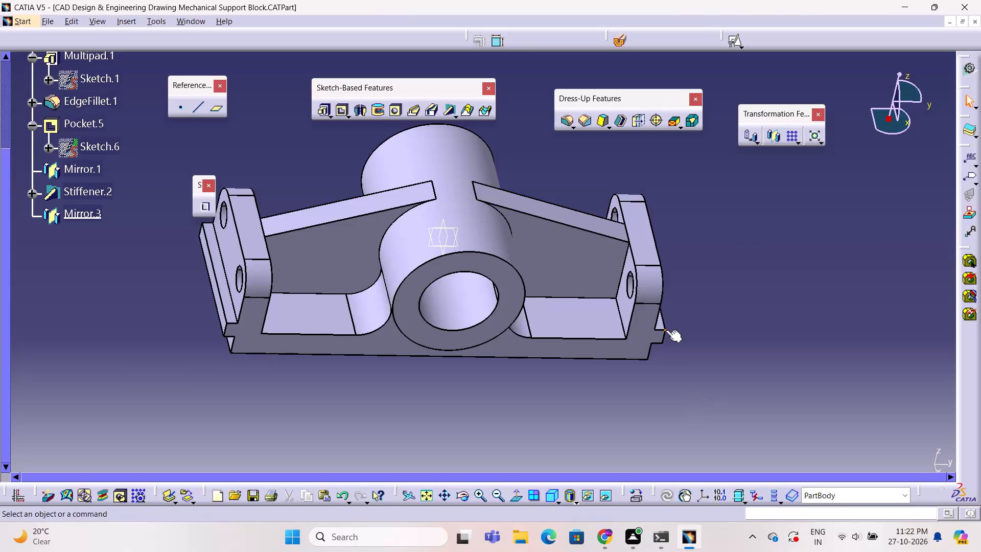
Open a positioned sketch on the flat side face of the stiffener between the hollow cylinder and the upright on the +y side.
{"action": "middle_click_drag", "start_coordinate": [666, 330], "coordinate": [662, 336], "text": "ctrl"}
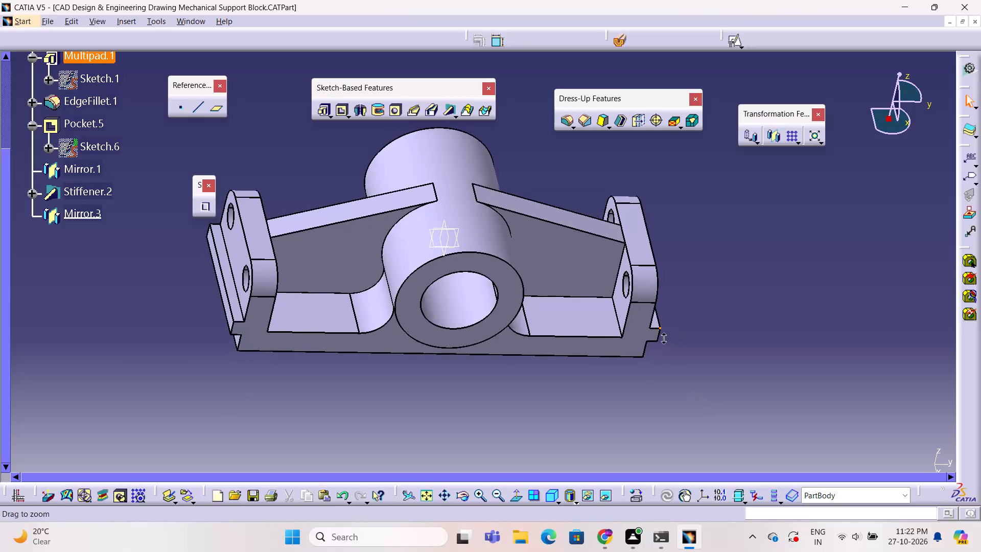
{"action": "middle_click_drag", "start_coordinate": [662, 336], "coordinate": [629, 306], "text": "ctrl"}
{"action": "right_click_drag", "start_coordinate": [661, 338], "coordinate": [627, 266], "text": "ctrl"}
{"action": "middle_click_drag", "start_coordinate": [627, 306], "coordinate": [627, 266], "text": "ctrl"}
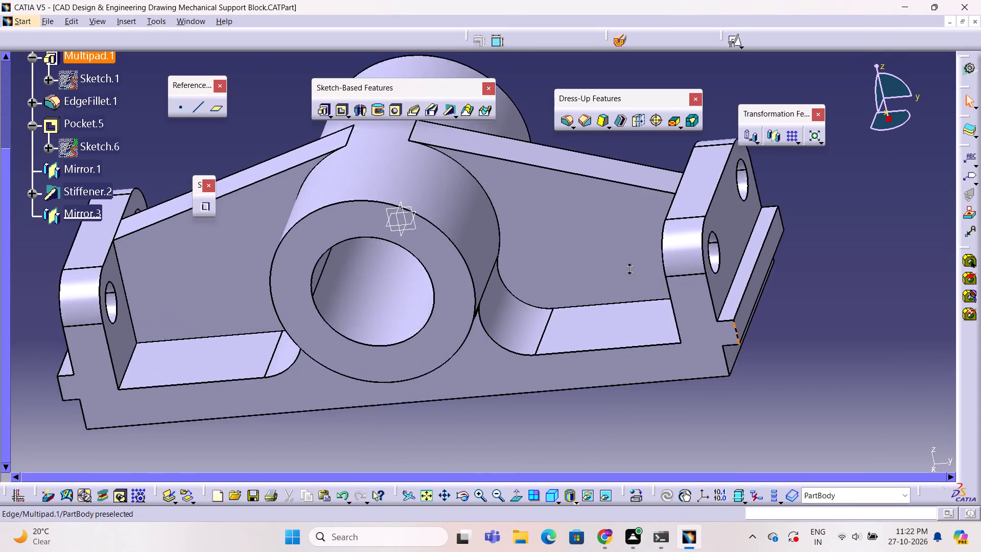
{"action": "middle_click_drag", "start_coordinate": [627, 266], "coordinate": [632, 286], "text": "ctrl"}
{"action": "right_click_drag", "start_coordinate": [627, 266], "coordinate": [632, 286], "text": "ctrl"}
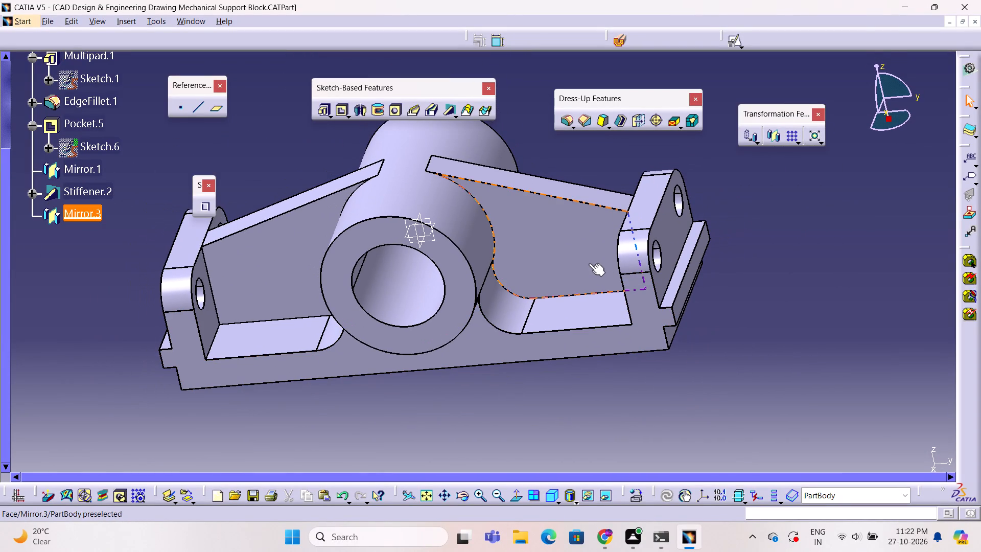
{"action": "middle_click_drag", "start_coordinate": [606, 280], "coordinate": [641, 243], "text": "ctrl"}
{"action": "right_click_drag", "start_coordinate": [606, 280], "coordinate": [641, 243], "text": "ctrl"}
{"action": "left_click", "coordinate": [625, 233]}
{"action": "left_click", "coordinate": [733, 41]}
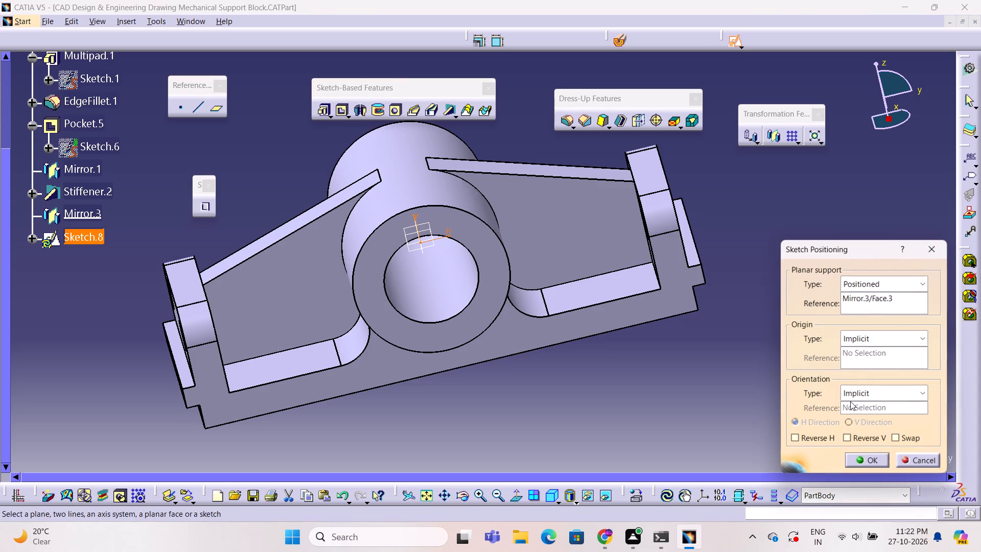
{"action": "left_click", "coordinate": [863, 461]}
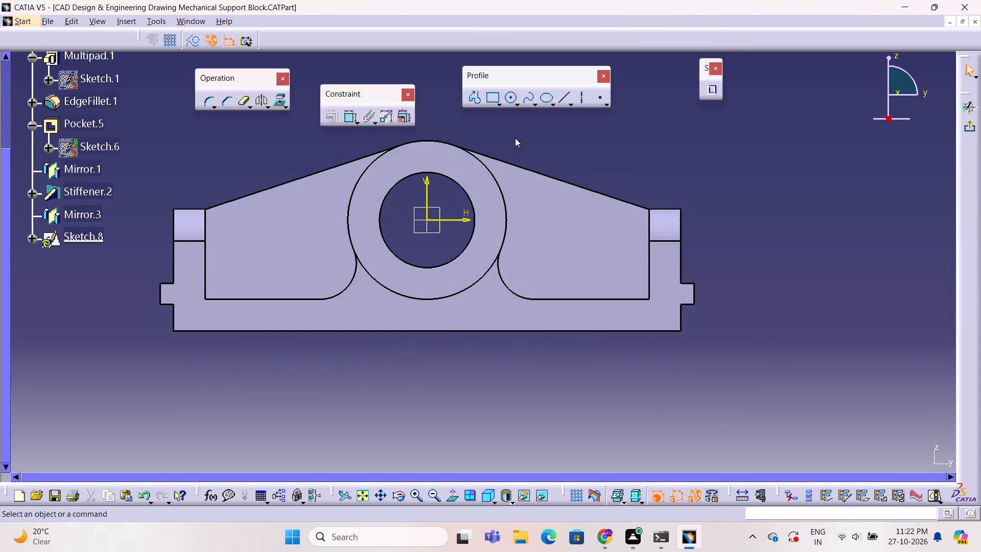
Sketch two circles side by side on the stiffener face, about 14 mm diameter near the cylinder and about 13 mm near the upright.
{"action": "left_click", "coordinate": [512, 95]}
{"action": "left_click", "coordinate": [527, 227]}
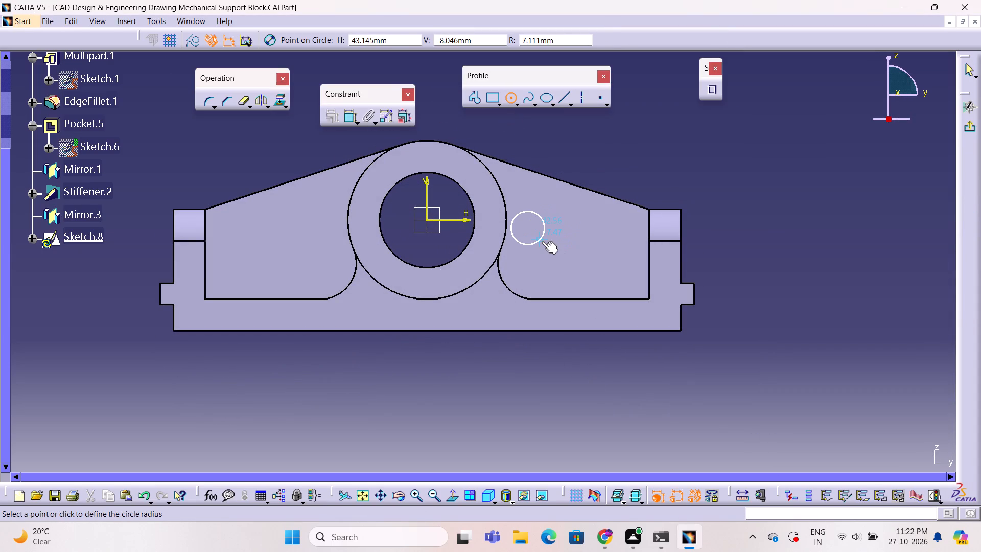
{"action": "left_click", "coordinate": [542, 243]}
{"action": "left_click", "coordinate": [795, 174]}
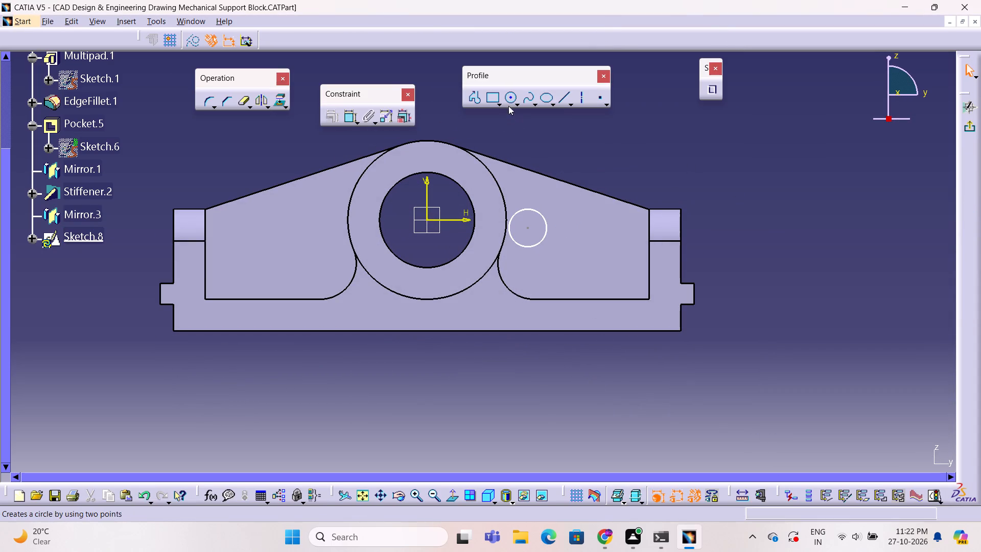
{"action": "left_click", "coordinate": [508, 101]}
{"action": "left_click", "coordinate": [615, 226]}
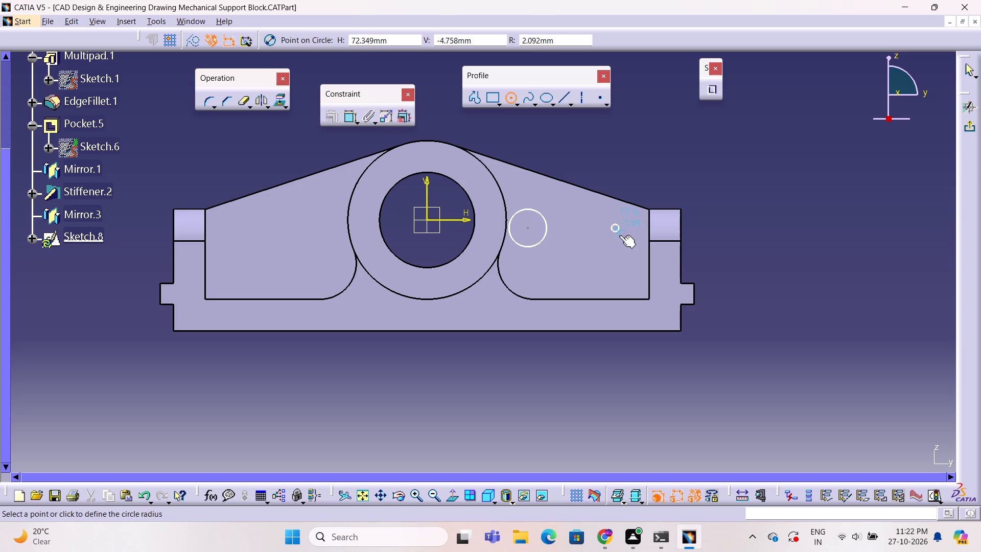
{"action": "left_click", "coordinate": [623, 242]}
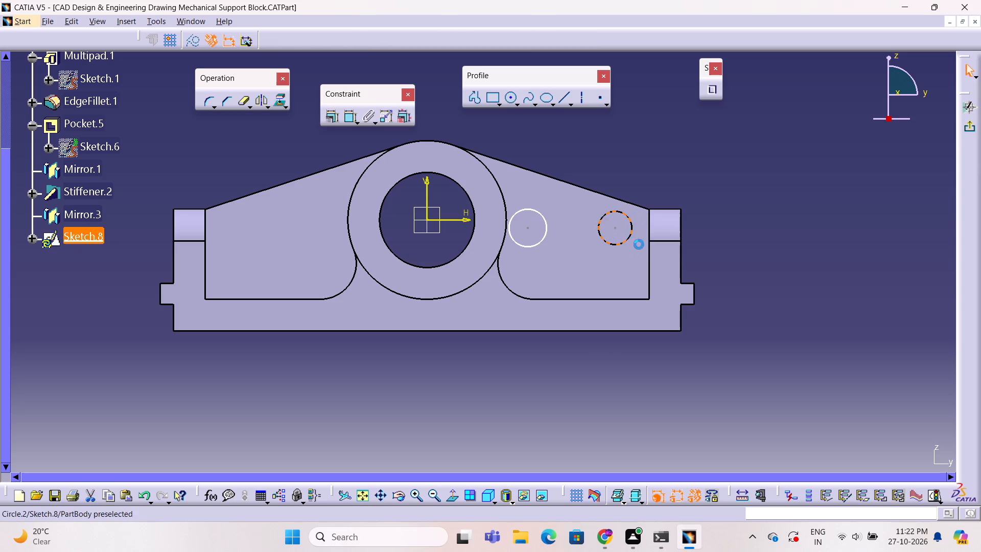
{"action": "left_click", "coordinate": [719, 243]}
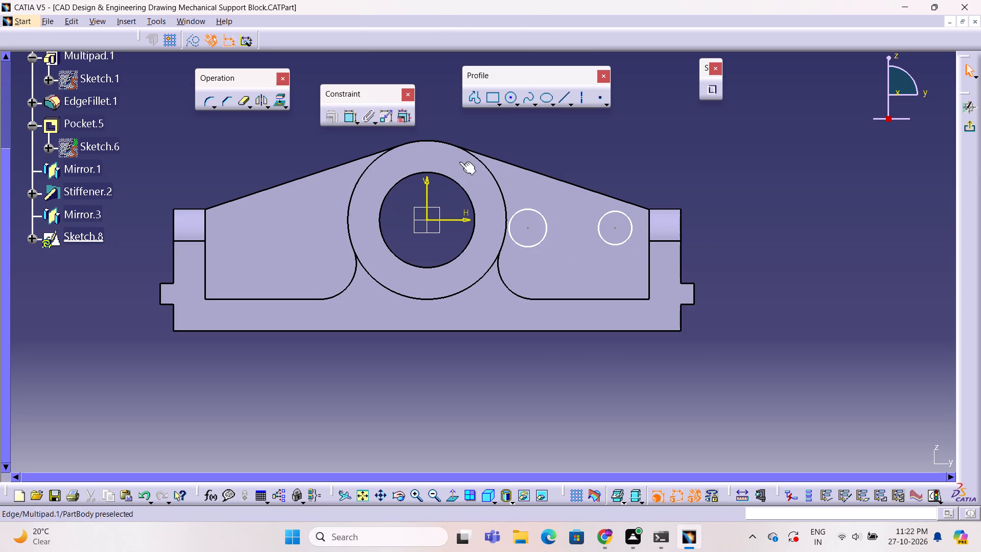
Dimension the diameters of both circles on the stiffener face.
{"action": "left_click", "coordinate": [346, 119]}
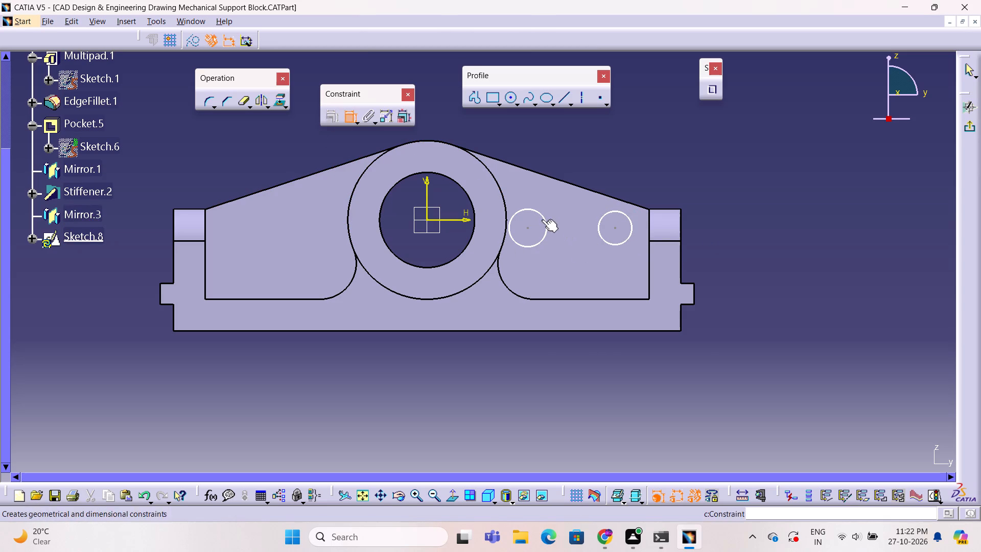
{"action": "left_click", "coordinate": [543, 217]}
{"action": "left_click", "coordinate": [597, 150]}
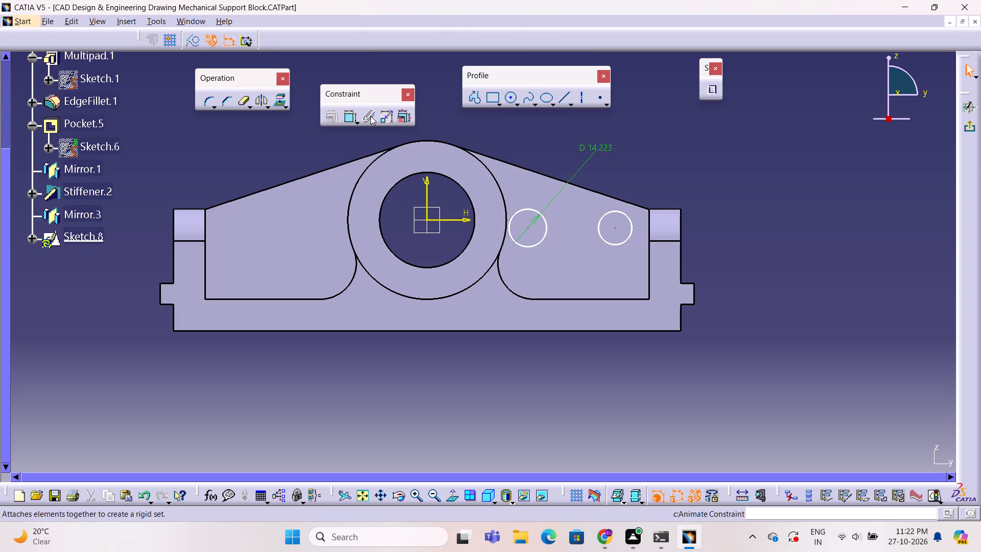
{"action": "left_click", "coordinate": [353, 120]}
{"action": "left_click", "coordinate": [350, 120]}
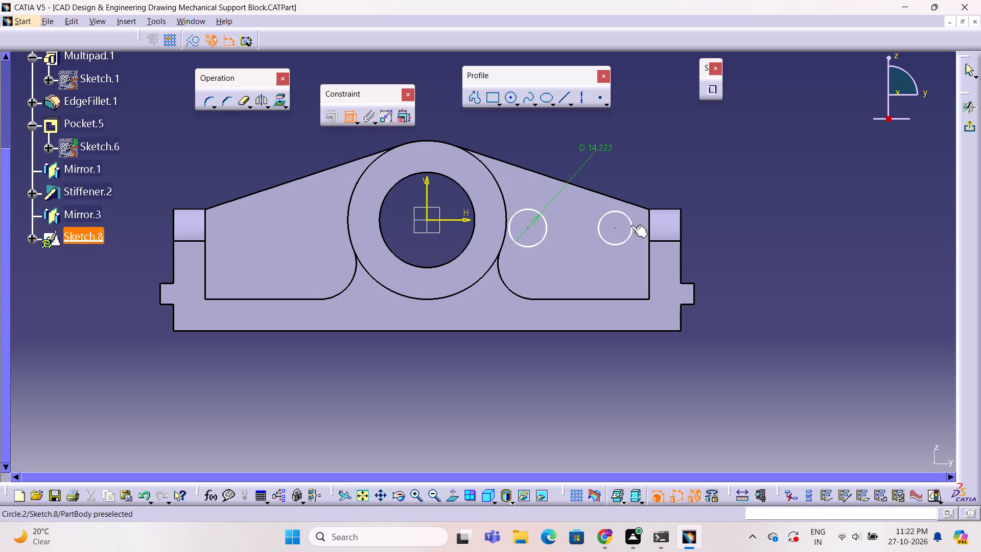
{"action": "left_click", "coordinate": [631, 225]}
{"action": "left_click", "coordinate": [639, 187]}
{"action": "left_click", "coordinate": [681, 176]}
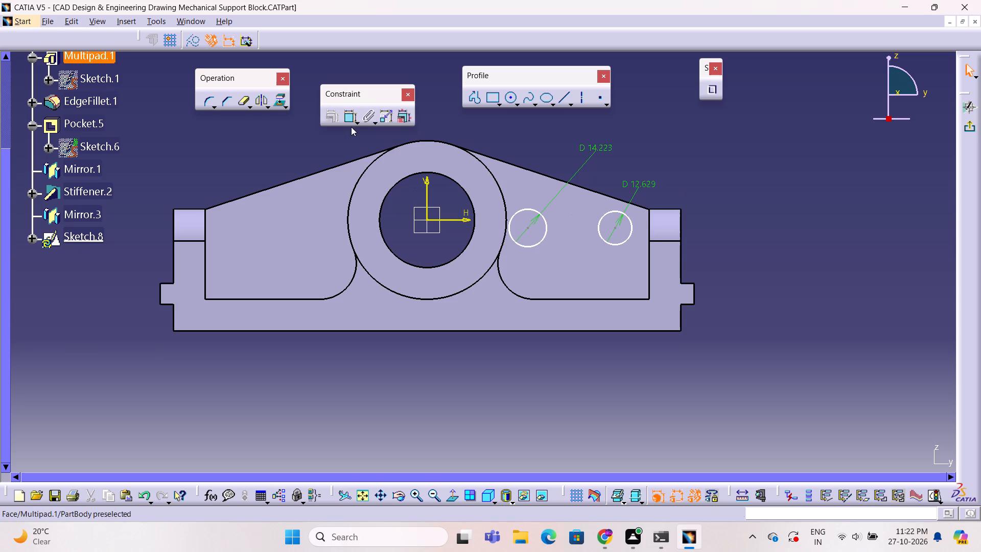
Dimension the horizontal distance between the centres of the two circles.
{"action": "left_click", "coordinate": [352, 119]}
{"action": "left_click", "coordinate": [526, 229]}
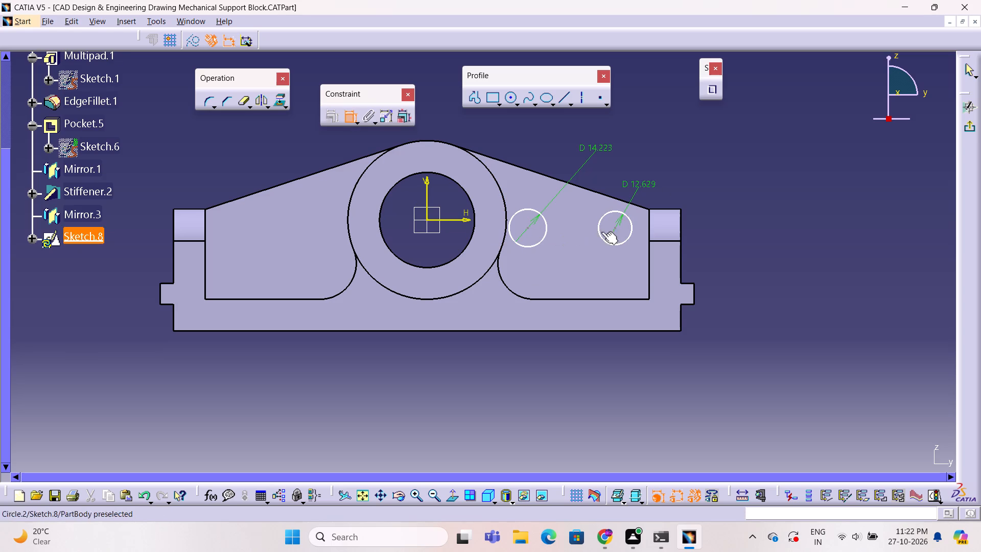
{"action": "left_click", "coordinate": [615, 228]}
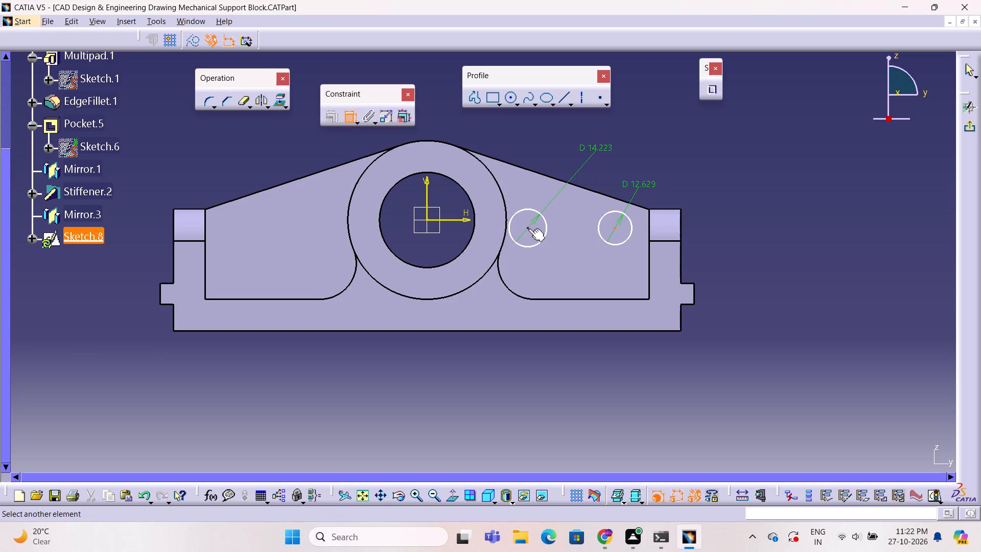
{"action": "left_click", "coordinate": [528, 228]}
{"action": "left_click", "coordinate": [575, 261]}
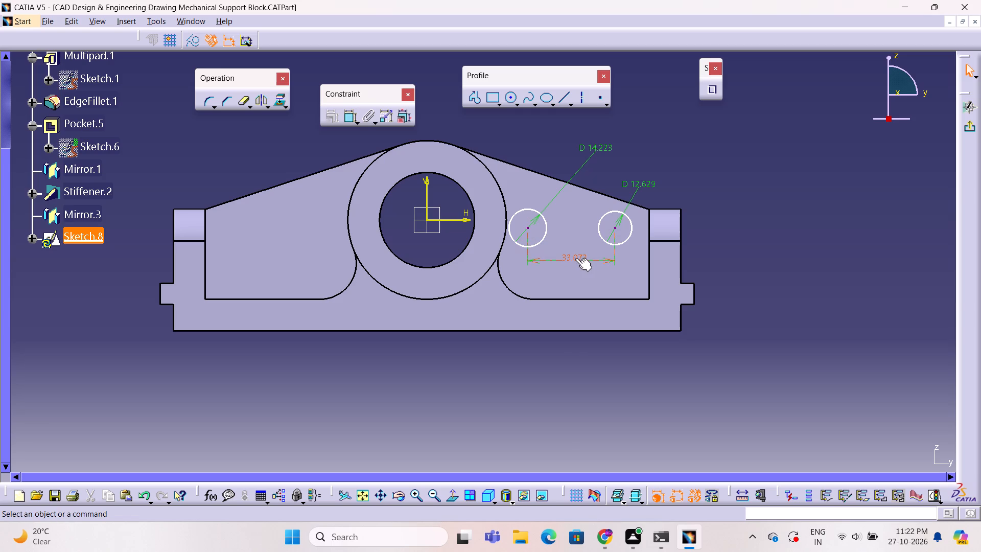
{"action": "double_click", "coordinate": [575, 258]}
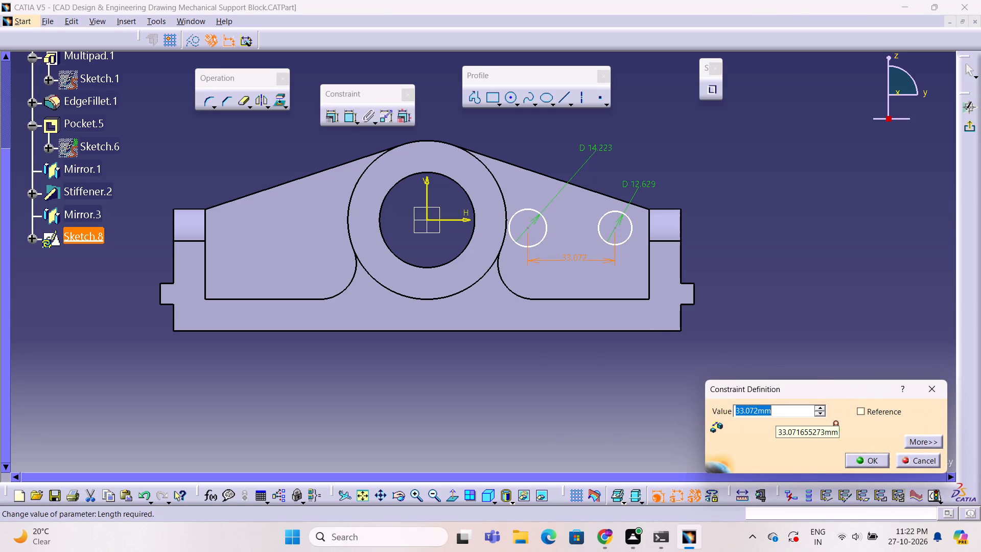
{"action": "left_click", "coordinate": [900, 461]}
{"action": "left_click", "coordinate": [587, 378]}
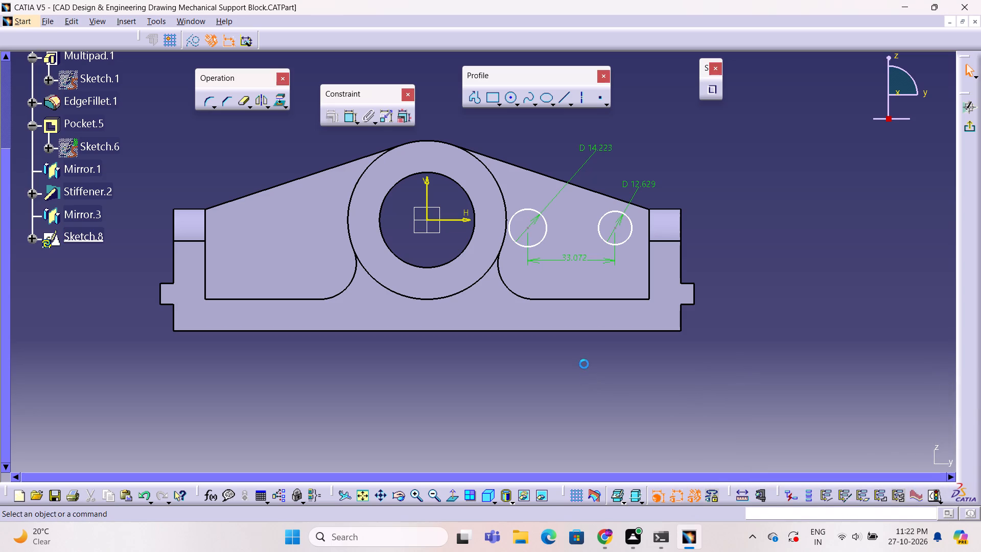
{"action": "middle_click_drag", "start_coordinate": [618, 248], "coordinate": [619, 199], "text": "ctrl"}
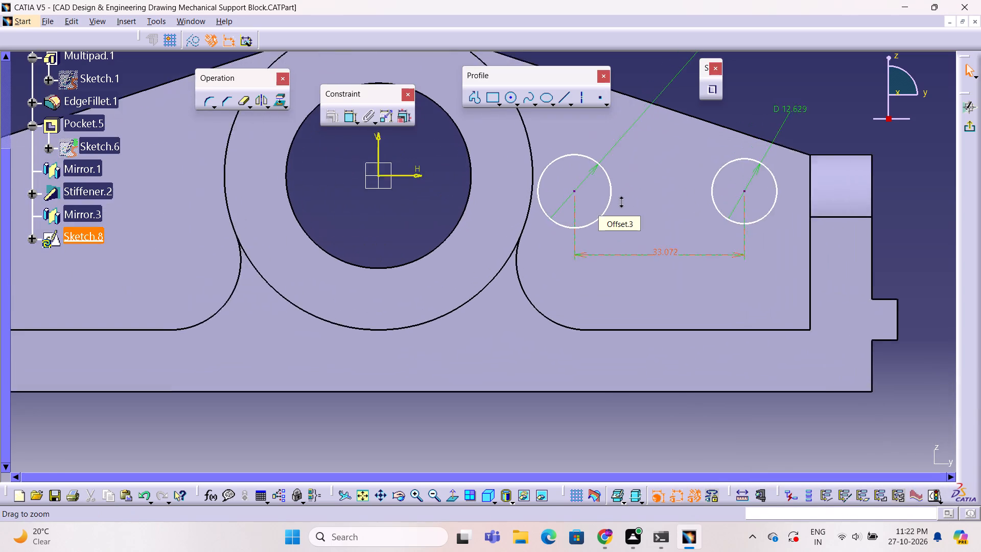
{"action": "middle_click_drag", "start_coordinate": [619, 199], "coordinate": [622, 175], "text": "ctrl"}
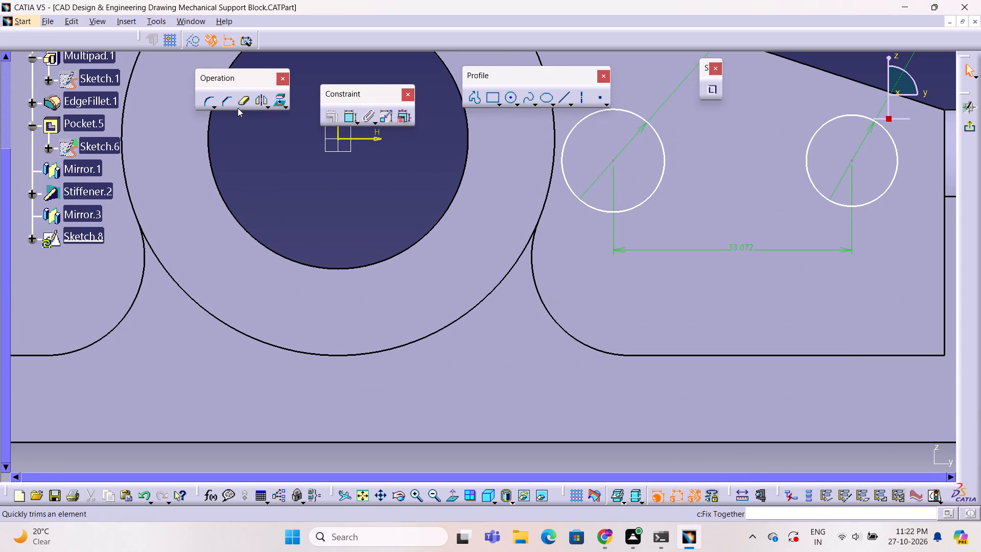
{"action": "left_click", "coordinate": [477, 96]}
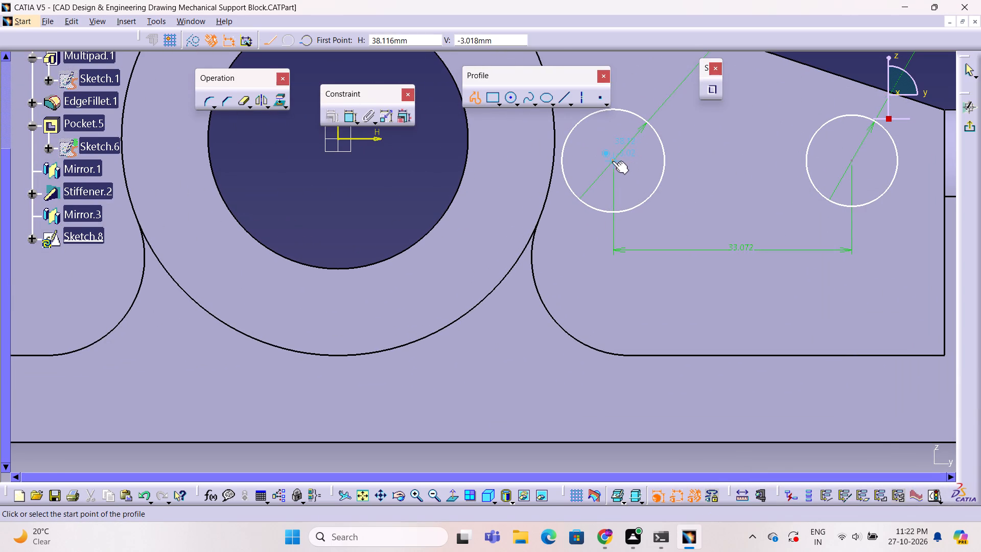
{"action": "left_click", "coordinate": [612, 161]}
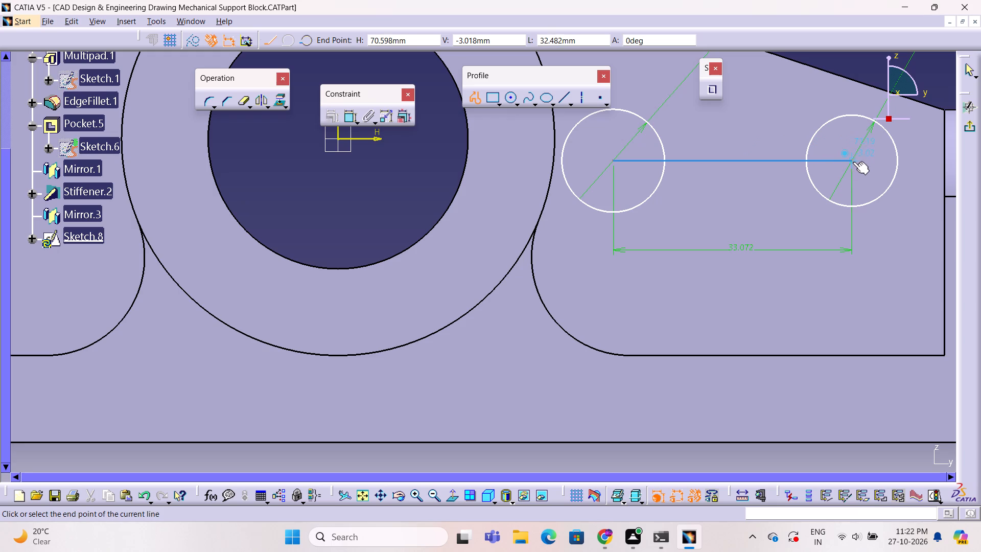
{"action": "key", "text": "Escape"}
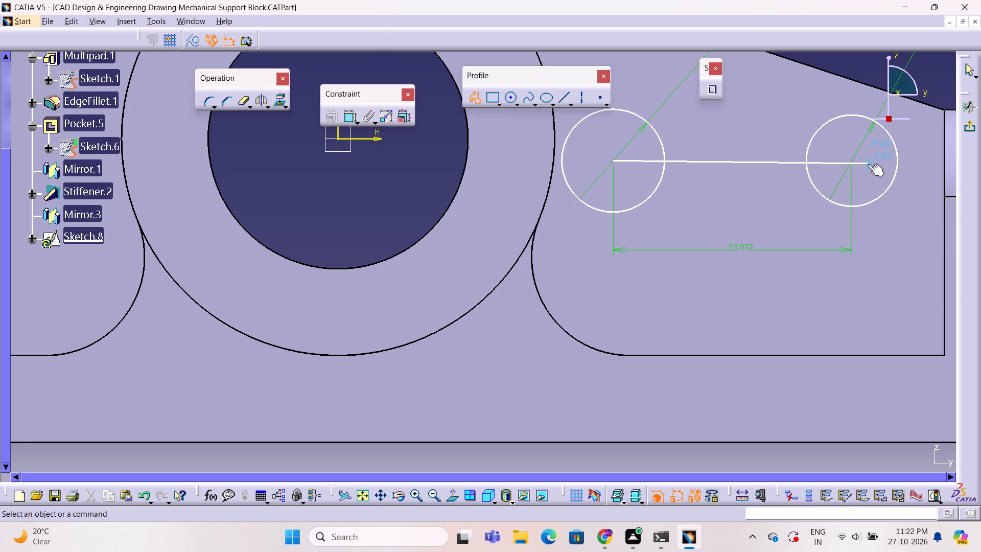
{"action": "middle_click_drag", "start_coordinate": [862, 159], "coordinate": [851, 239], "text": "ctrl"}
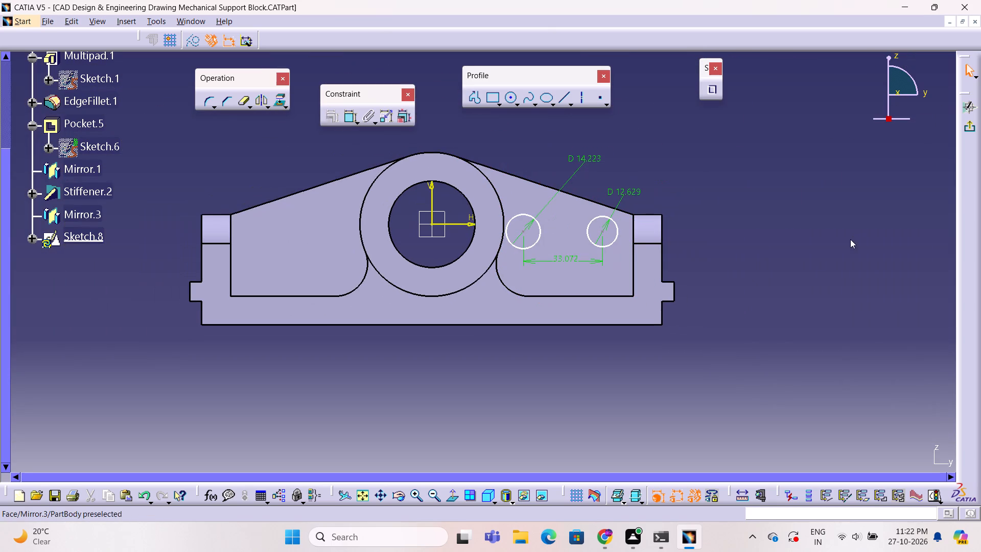
Exit the sketch and create a multi-pad from it, extruding the circle near the upright 33 mm.
{"action": "left_click", "coordinate": [974, 129]}
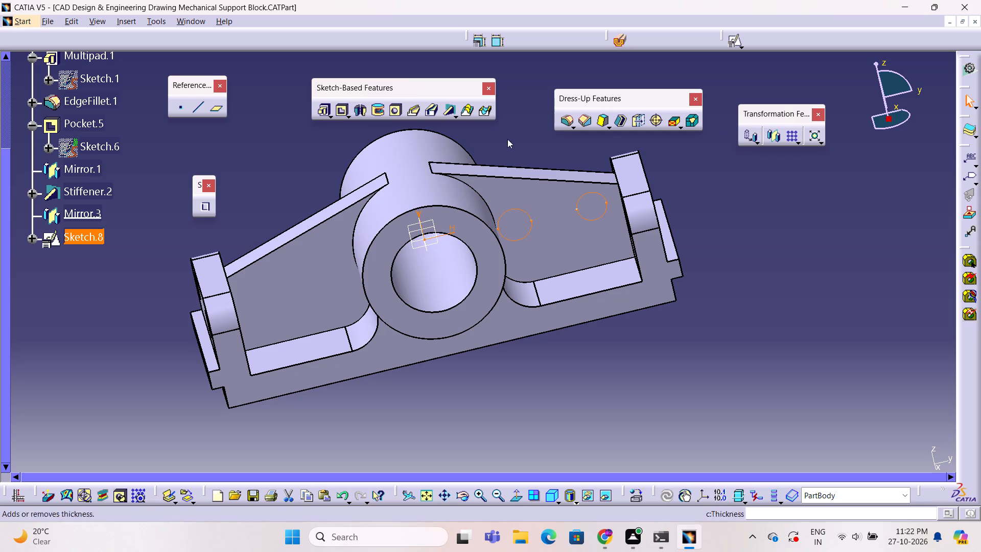
{"action": "left_click", "coordinate": [323, 114]}
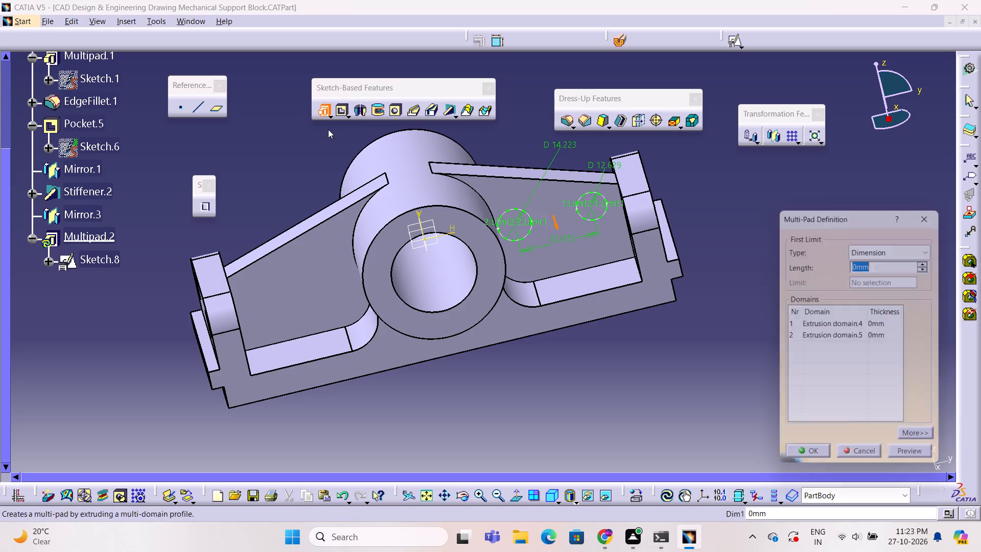
{"action": "left_click", "coordinate": [917, 463]}
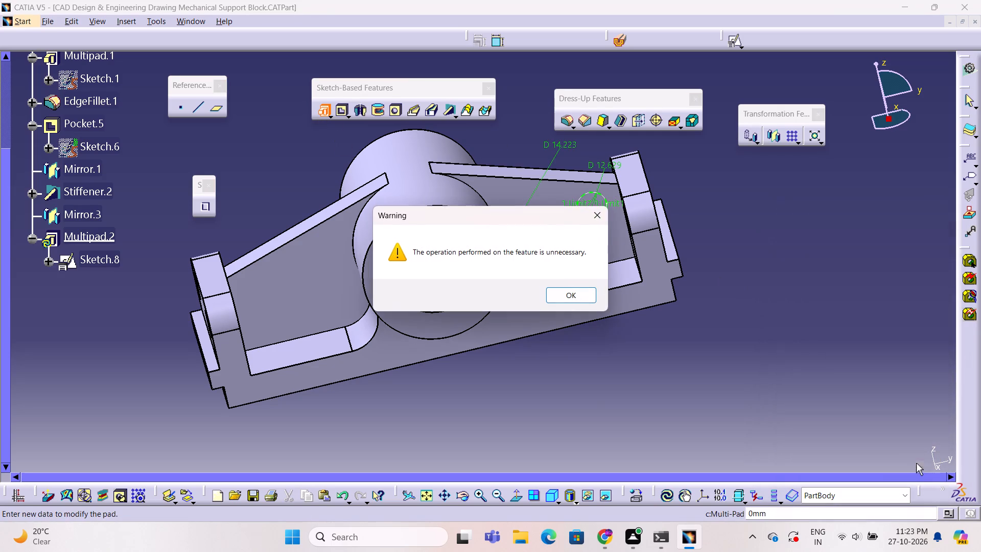
{"action": "left_click", "coordinate": [593, 213]}
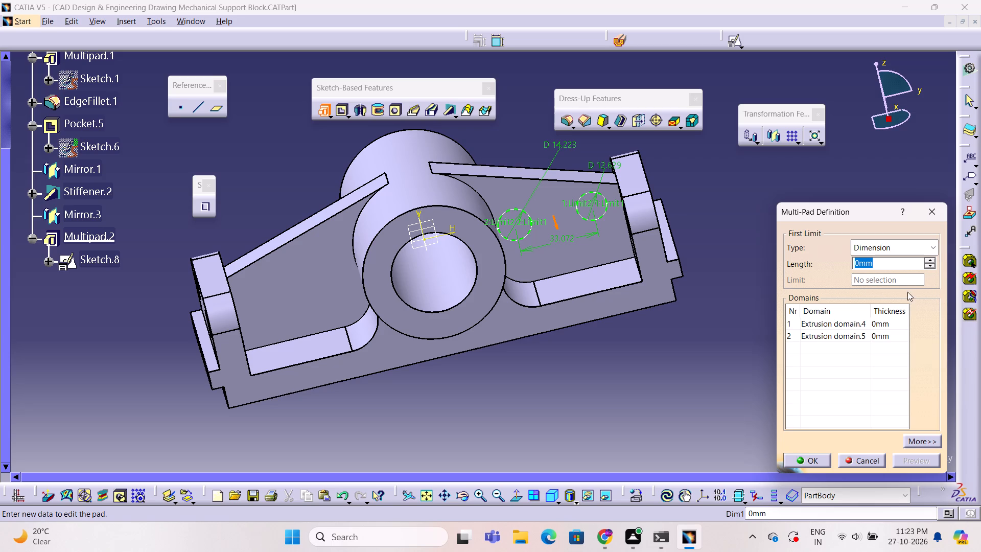
{"action": "double_click", "coordinate": [881, 264]}
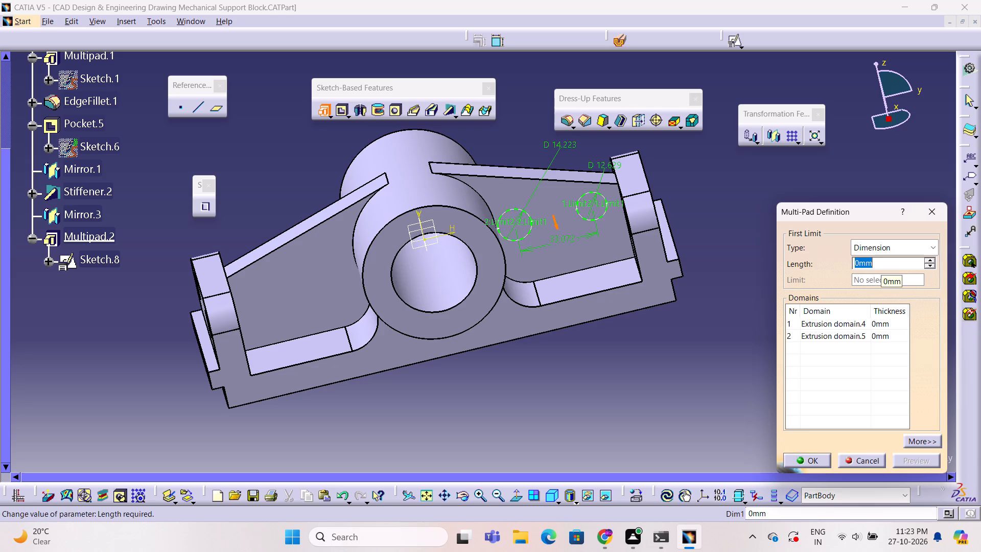
{"action": "type", "text": "33"}
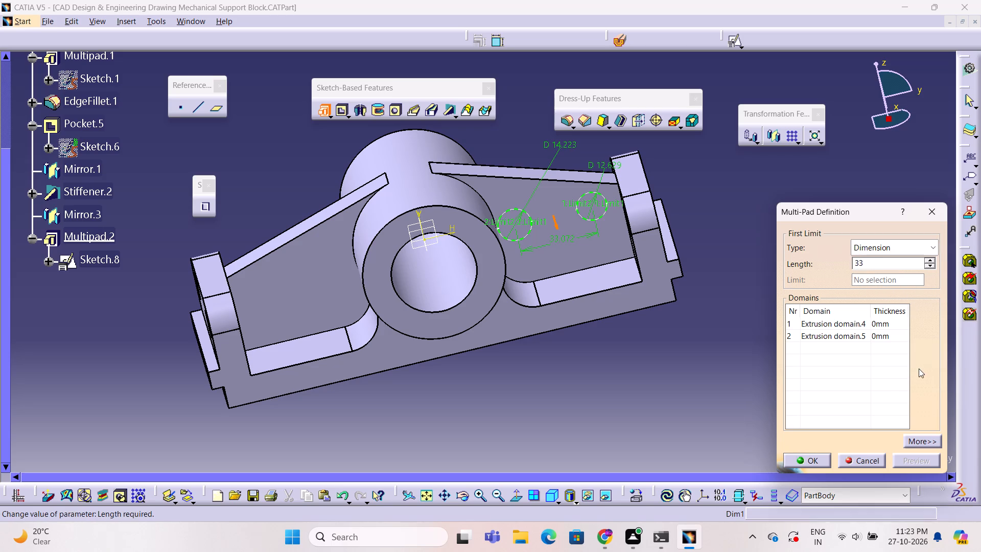
{"action": "left_click", "coordinate": [885, 383]}
{"action": "left_click", "coordinate": [847, 336]}
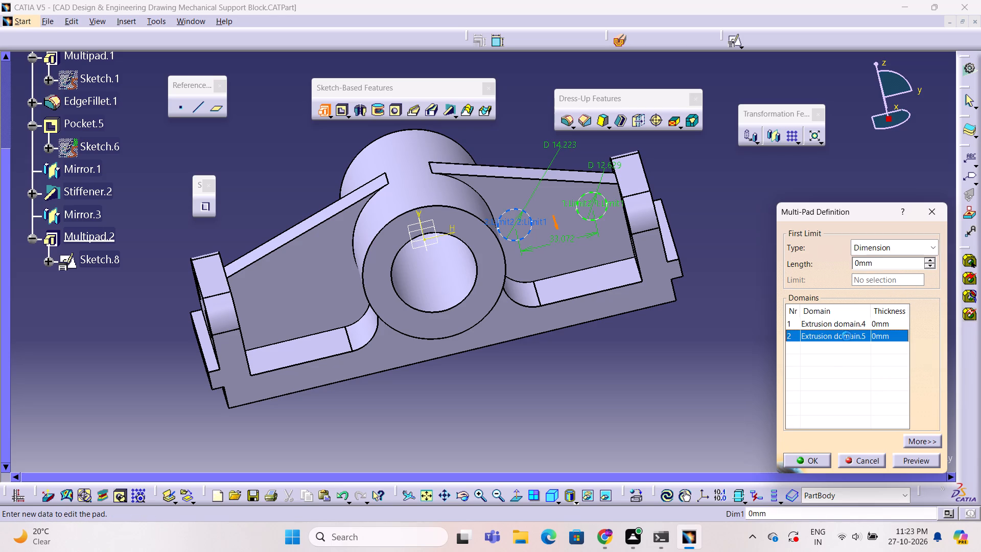
{"action": "left_click", "coordinate": [850, 321]}
{"action": "double_click", "coordinate": [882, 266]}
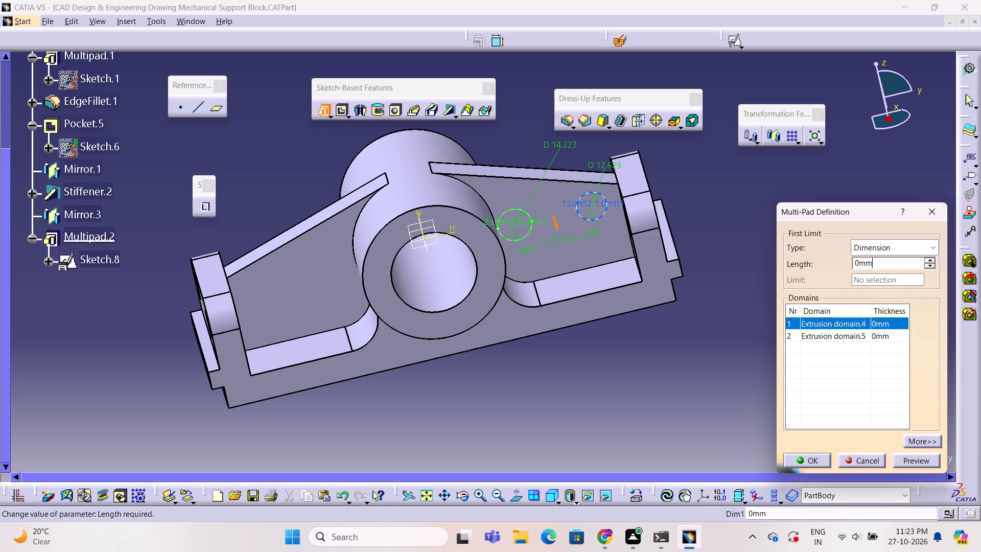
{"action": "type", "text": "33"}
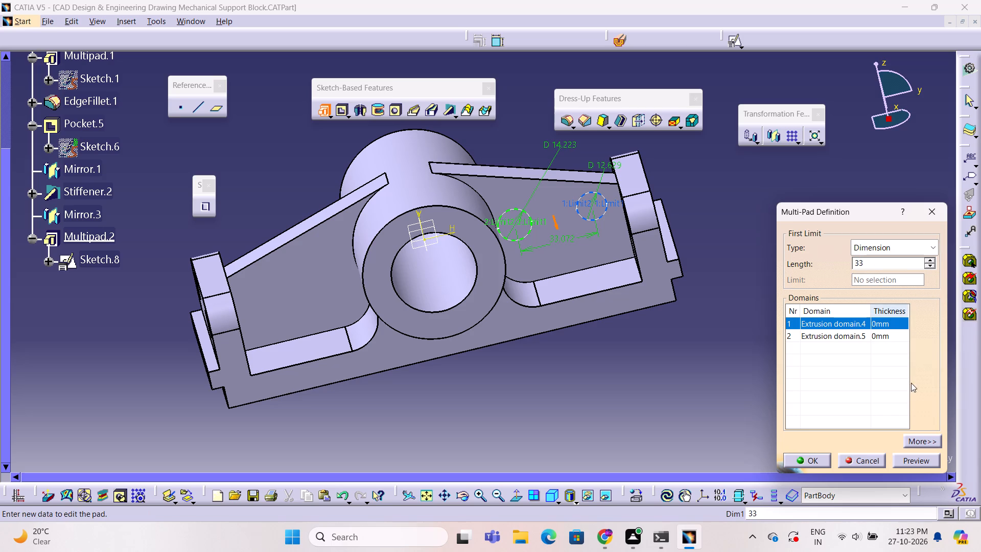
{"action": "left_click", "coordinate": [910, 455]}
{"action": "middle_click_drag", "start_coordinate": [696, 320], "coordinate": [601, 424], "text": "ctrl"}
{"action": "right_click_drag", "start_coordinate": [696, 320], "coordinate": [601, 424], "text": "ctrl"}
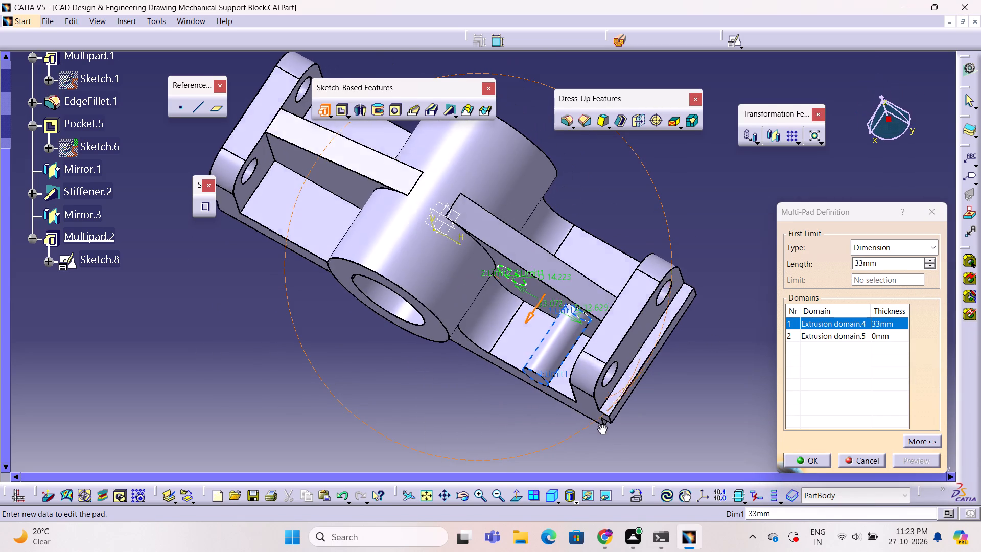
{"action": "middle_click_drag", "start_coordinate": [601, 424], "coordinate": [604, 428], "text": "ctrl"}
{"action": "right_click_drag", "start_coordinate": [601, 424], "coordinate": [532, 402], "text": "ctrl"}
{"action": "right_click", "coordinate": [532, 402], "text": "ctrl"}
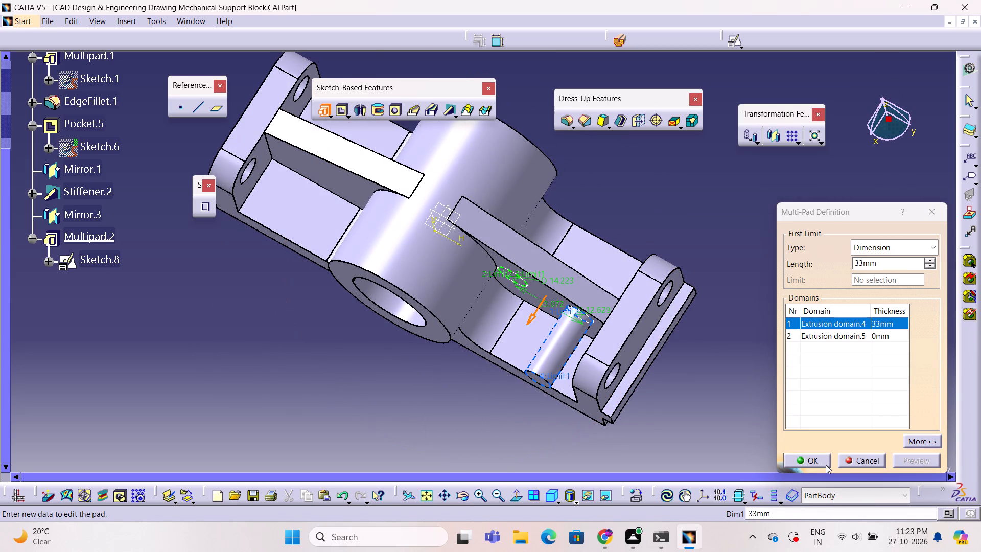
{"action": "left_click", "coordinate": [826, 465]}
Edit the new multi-pad so the circle near the hollow cylinder is also extruded 33 mm.
{"action": "left_click", "coordinate": [727, 421]}
{"action": "middle_click_drag", "start_coordinate": [726, 415], "coordinate": [726, 422], "text": "ctrl"}
{"action": "right_click_drag", "start_coordinate": [726, 426], "coordinate": [726, 422], "text": "ctrl"}
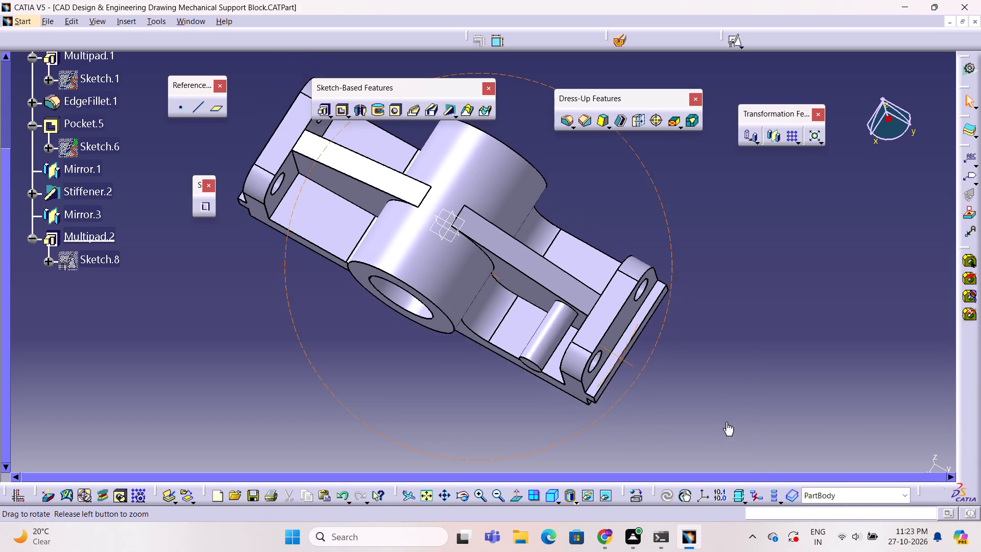
{"action": "middle_click_drag", "start_coordinate": [726, 422], "coordinate": [685, 250], "text": "ctrl"}
{"action": "right_click_drag", "start_coordinate": [726, 422], "coordinate": [685, 250], "text": "ctrl"}
{"action": "double_click", "coordinate": [599, 240]}
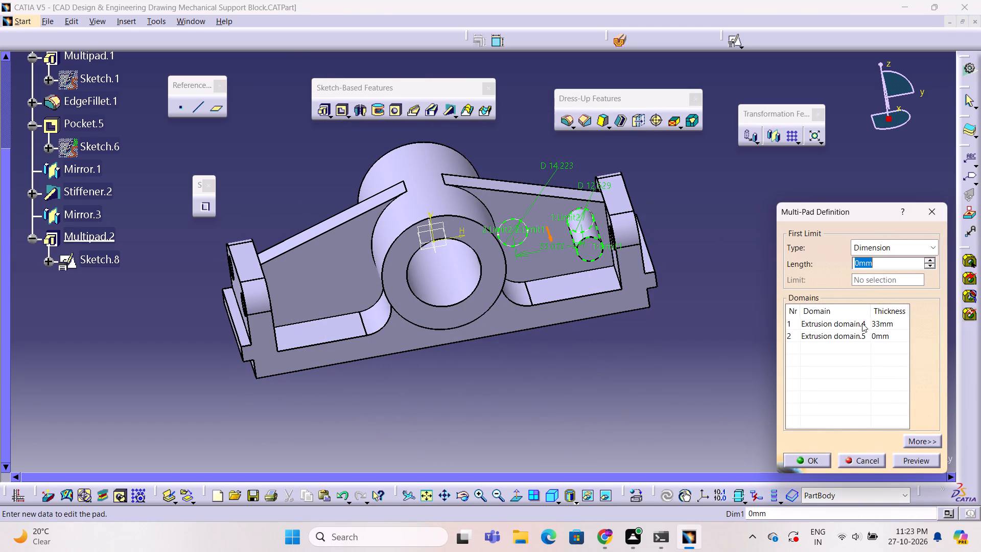
{"action": "left_click", "coordinate": [866, 336]}
{"action": "double_click", "coordinate": [879, 267]}
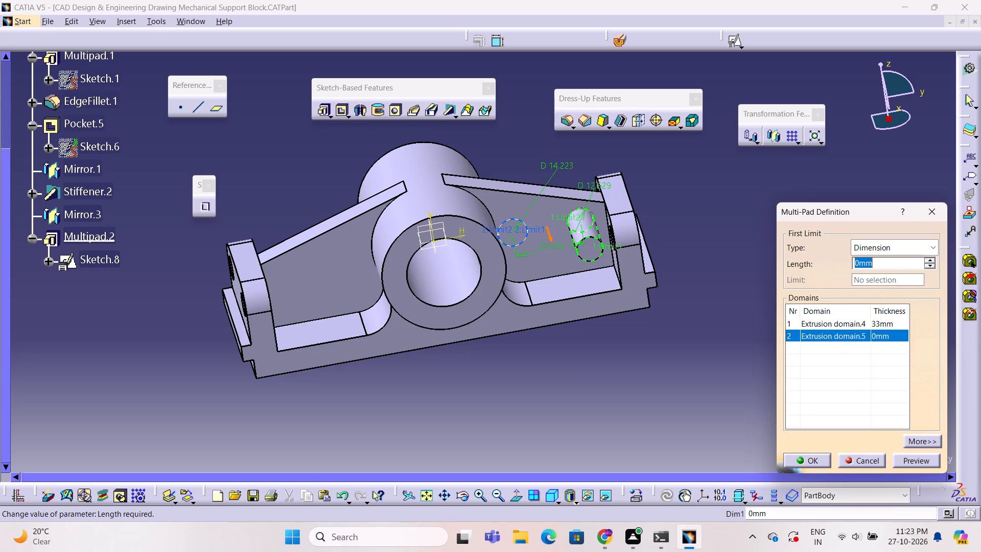
{"action": "type", "text": "33"}
{"action": "left_click", "coordinate": [912, 455]}
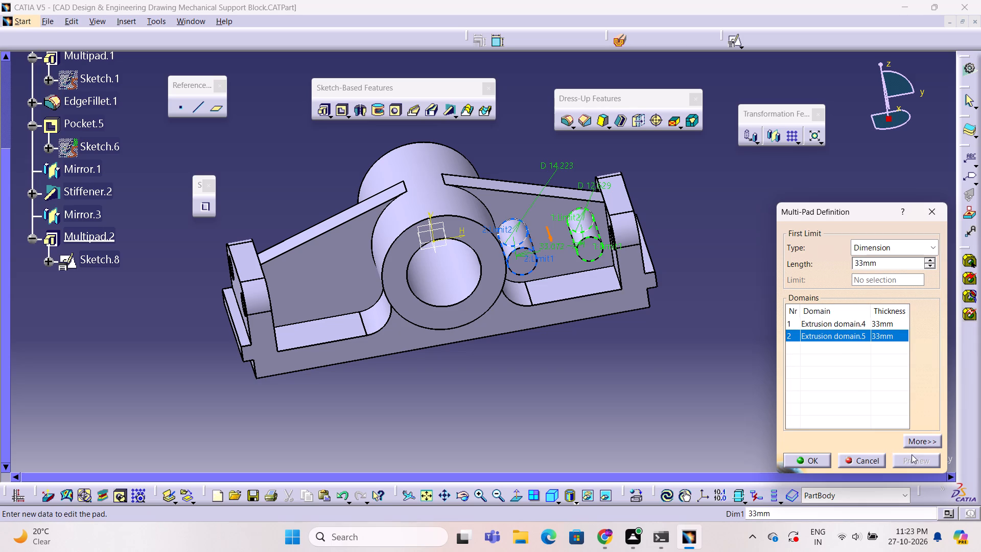
{"action": "left_click", "coordinate": [651, 374]}
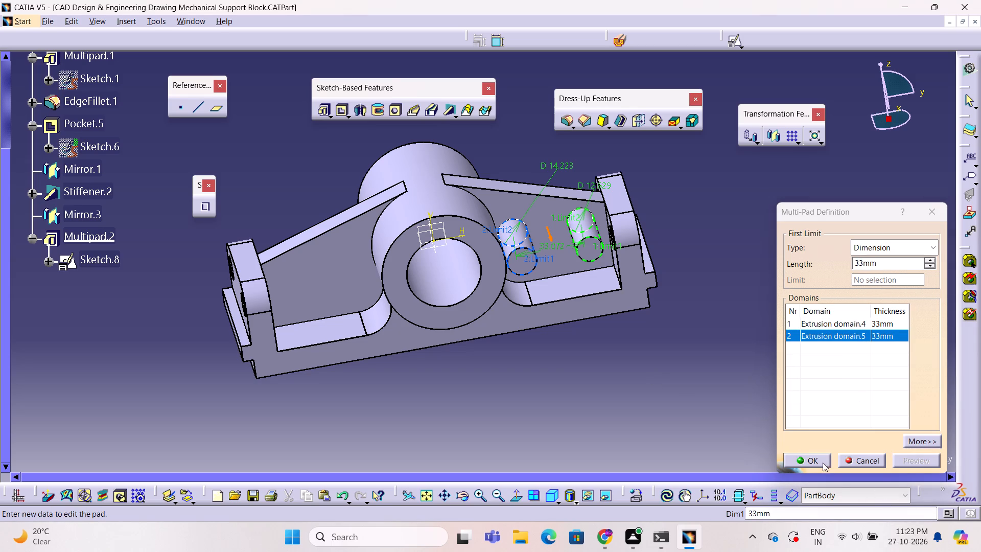
{"action": "left_click", "coordinate": [823, 463]}
Examine the two cylindrical pads on the stiffener face from several viewing angles.
{"action": "left_click", "coordinate": [636, 369]}
{"action": "middle_click_drag", "start_coordinate": [631, 306], "coordinate": [624, 313], "text": "ctrl"}
{"action": "right_click_drag", "start_coordinate": [631, 306], "coordinate": [624, 313], "text": "ctrl"}
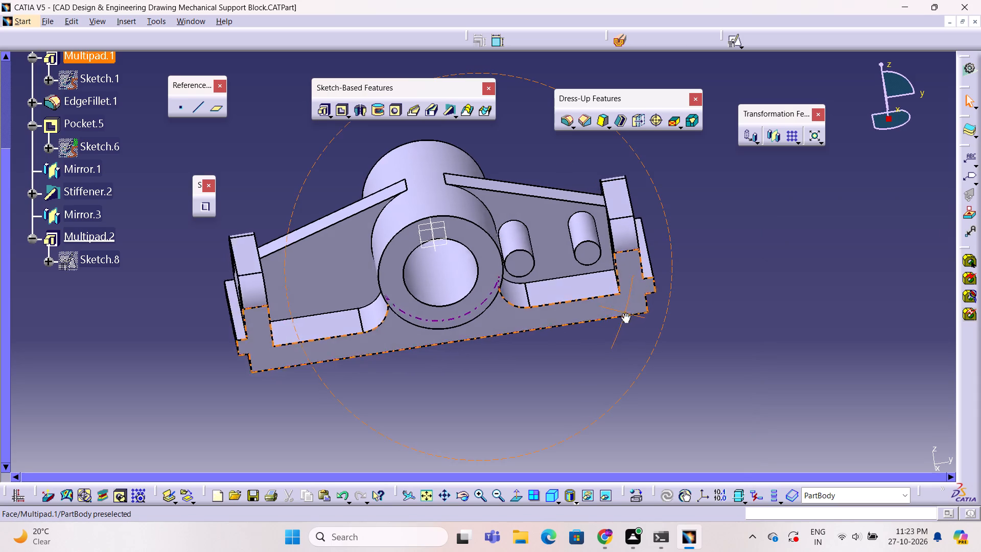
{"action": "middle_click_drag", "start_coordinate": [624, 313], "coordinate": [622, 261], "text": "ctrl"}
{"action": "right_click_drag", "start_coordinate": [624, 313], "coordinate": [622, 261], "text": "ctrl"}
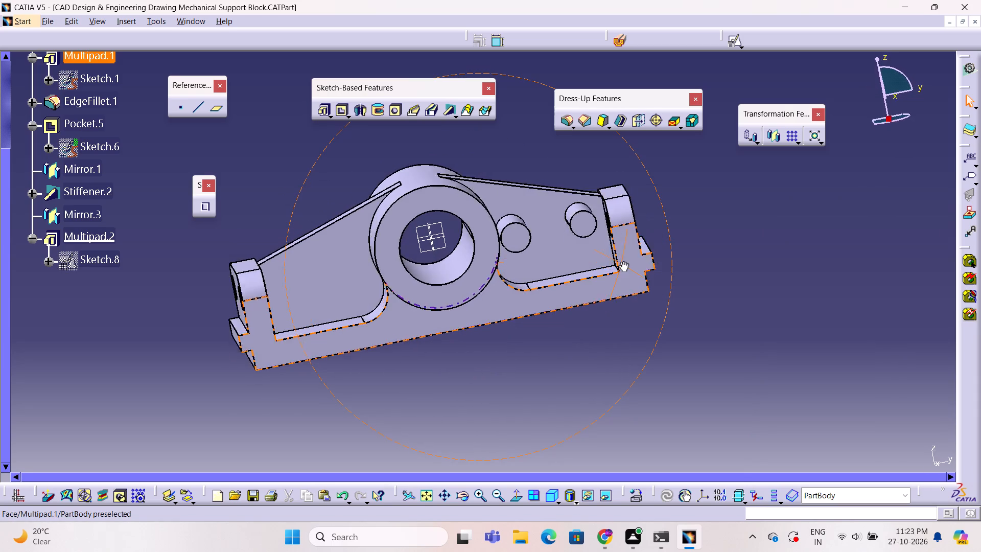
{"action": "middle_click_drag", "start_coordinate": [622, 261], "coordinate": [588, 333], "text": "ctrl"}
{"action": "right_click_drag", "start_coordinate": [622, 261], "coordinate": [568, 329], "text": "ctrl"}
{"action": "middle_click_drag", "start_coordinate": [588, 335], "coordinate": [568, 329], "text": "ctrl"}
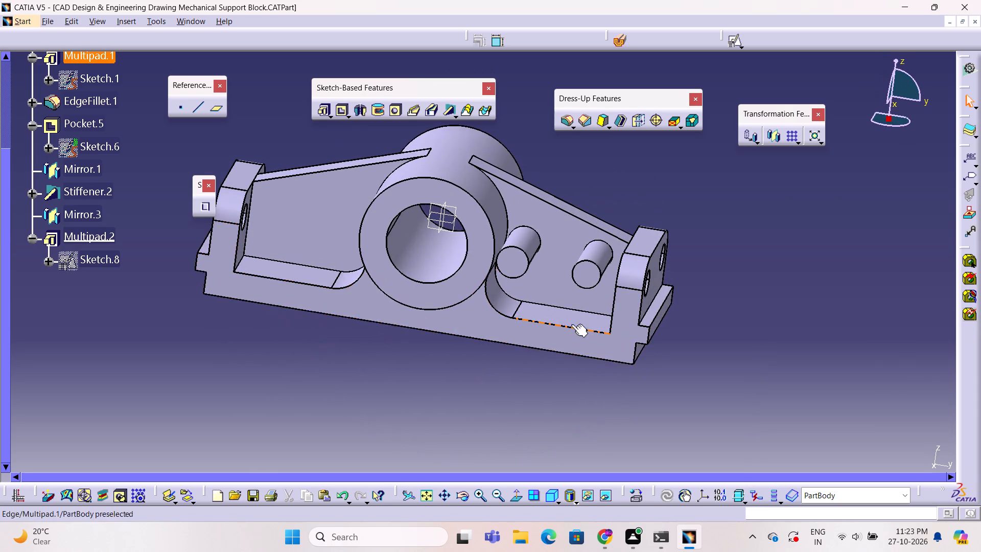
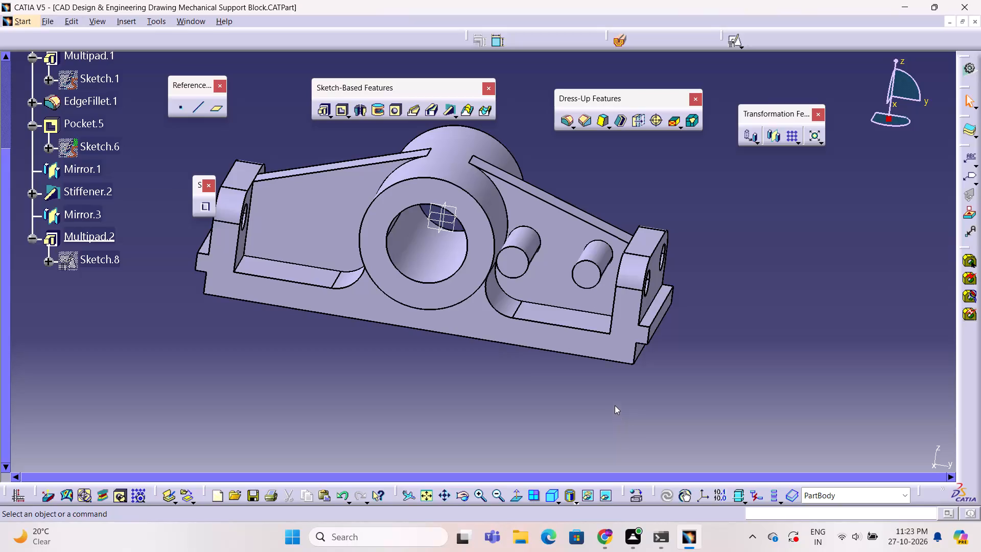
Examine the support block and its two cylindrical pads from several viewing angles, including the underside and top.
{"action": "middle_click_drag", "start_coordinate": [615, 405], "coordinate": [613, 417], "text": "ctrl"}
{"action": "right_click_drag", "start_coordinate": [614, 409], "coordinate": [613, 417], "text": "ctrl"}
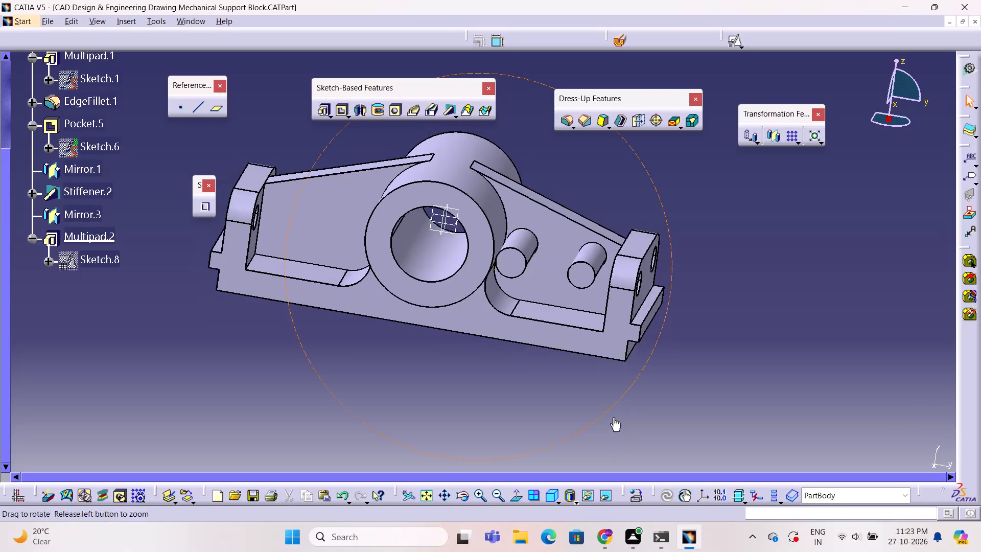
{"action": "middle_click_drag", "start_coordinate": [613, 417], "coordinate": [574, 408], "text": "ctrl"}
{"action": "right_click_drag", "start_coordinate": [613, 417], "coordinate": [574, 408], "text": "ctrl"}
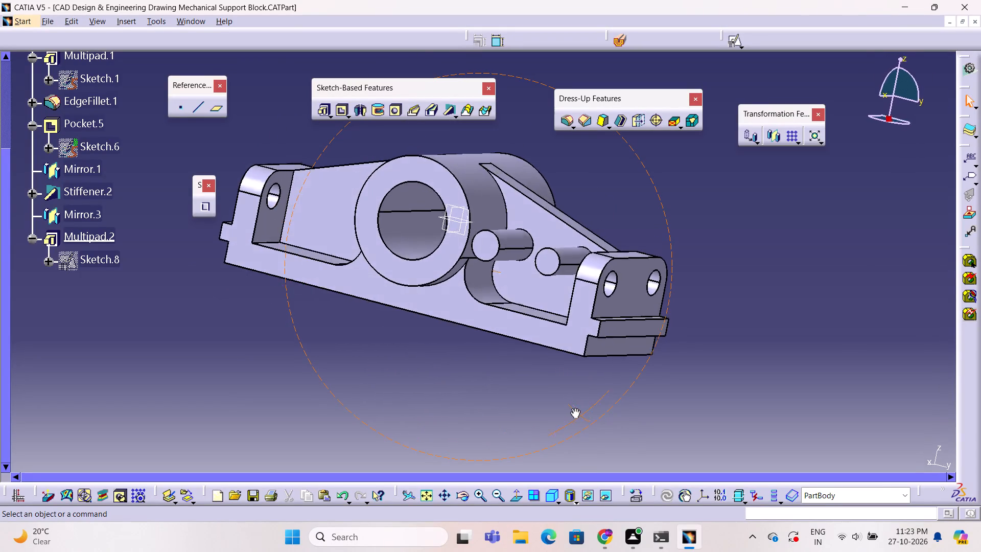
{"action": "middle_click_drag", "start_coordinate": [574, 408], "coordinate": [531, 315], "text": "ctrl"}
{"action": "right_click_drag", "start_coordinate": [574, 408], "coordinate": [565, 379], "text": "ctrl"}
{"action": "middle_click_drag", "start_coordinate": [528, 309], "coordinate": [565, 379], "text": "ctrl"}
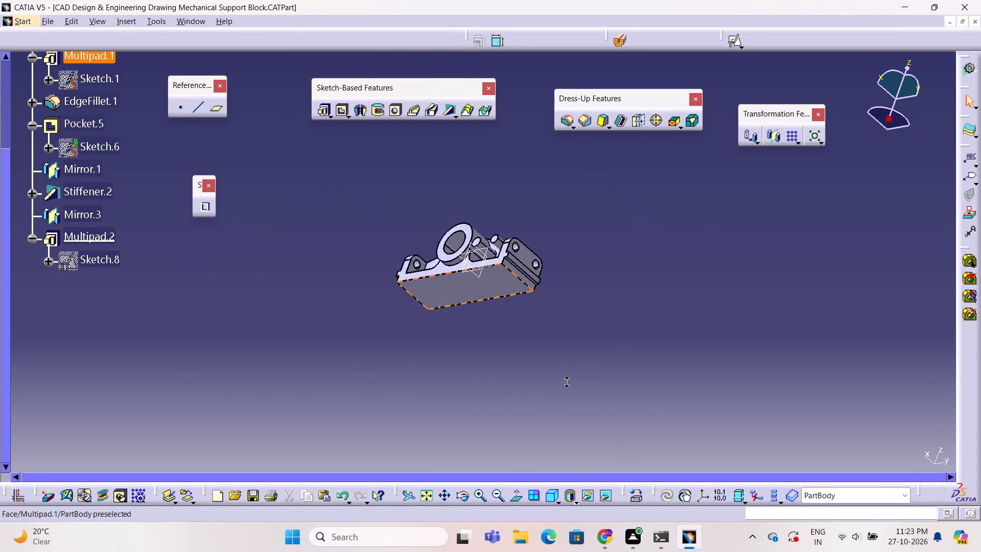
{"action": "middle_click_drag", "start_coordinate": [565, 379], "coordinate": [569, 355], "text": "ctrl"}
{"action": "right_click_drag", "start_coordinate": [565, 379], "coordinate": [570, 355], "text": "ctrl"}
{"action": "right_click", "coordinate": [571, 353], "text": "ctrl"}
{"action": "middle_click", "coordinate": [588, 338]}
{"action": "right_click_drag", "start_coordinate": [588, 340], "coordinate": [520, 324], "text": "ctrl"}
{"action": "middle_click_drag", "start_coordinate": [568, 332], "coordinate": [520, 323], "text": "ctrl"}
{"action": "middle_click_drag", "start_coordinate": [534, 309], "coordinate": [527, 456]}
{"action": "right_click_drag", "start_coordinate": [513, 331], "coordinate": [527, 456], "text": "ctrl"}
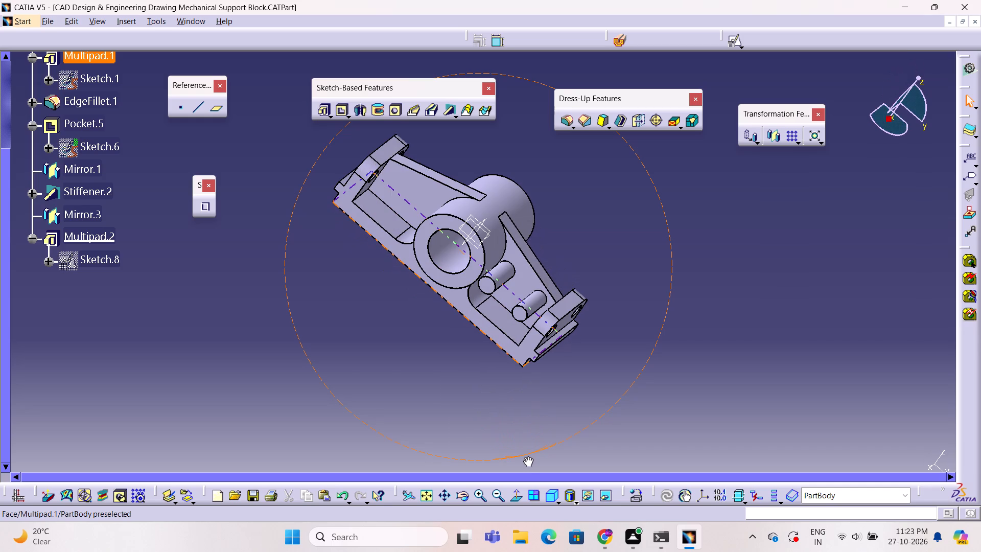
{"action": "middle_click_drag", "start_coordinate": [527, 456], "coordinate": [480, 436]}
{"action": "right_click_drag", "start_coordinate": [527, 456], "coordinate": [480, 436], "text": "ctrl"}
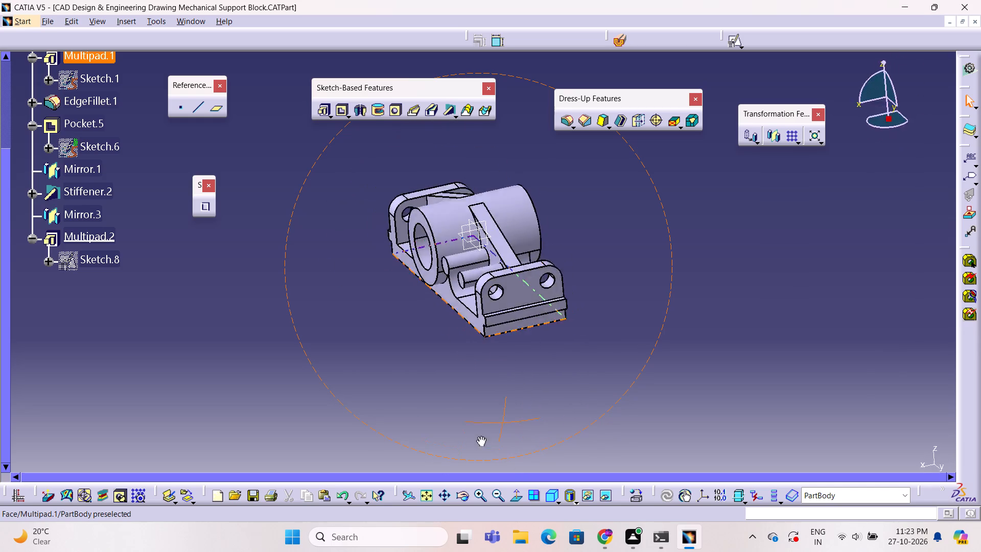
{"action": "middle_click_drag", "start_coordinate": [480, 436], "coordinate": [595, 490]}
{"action": "right_click_drag", "start_coordinate": [480, 436], "coordinate": [595, 490], "text": "ctrl"}
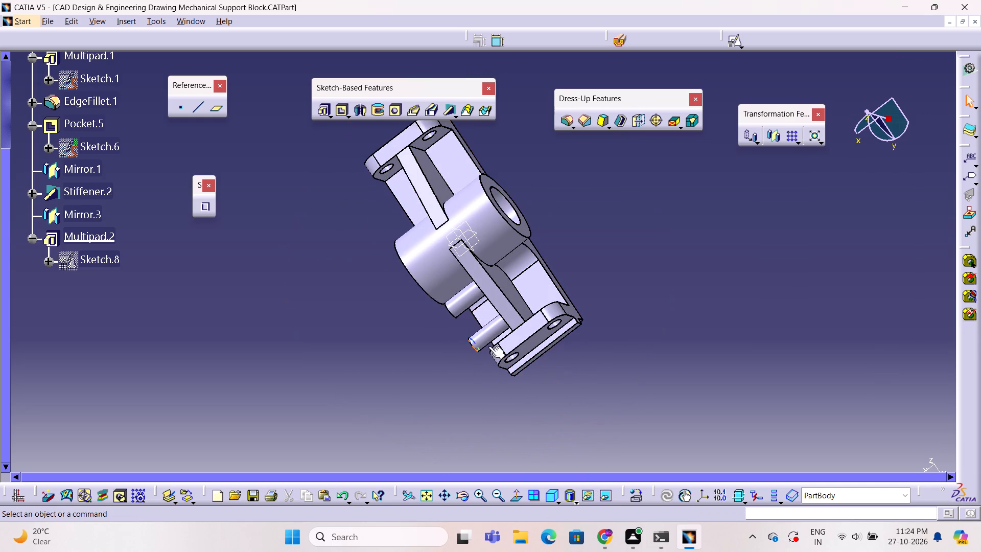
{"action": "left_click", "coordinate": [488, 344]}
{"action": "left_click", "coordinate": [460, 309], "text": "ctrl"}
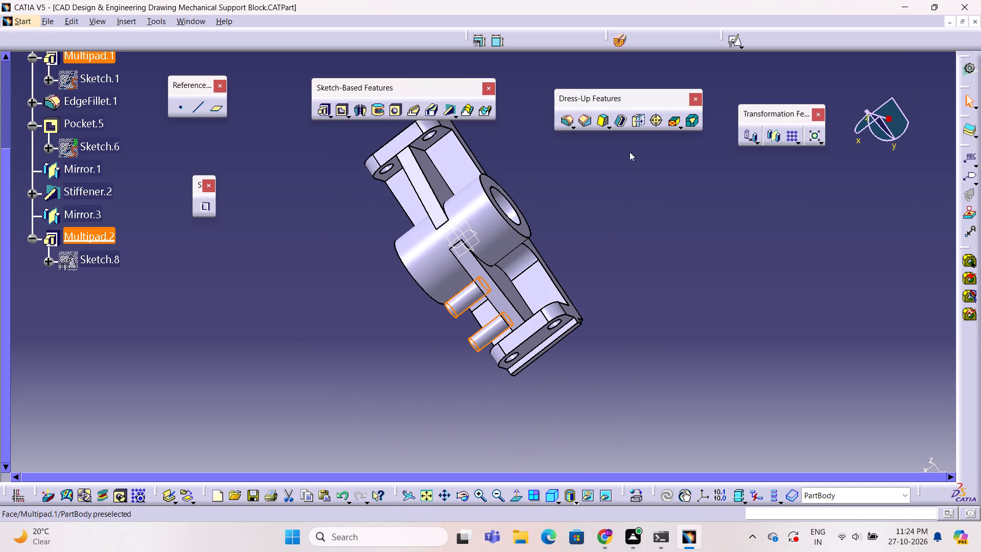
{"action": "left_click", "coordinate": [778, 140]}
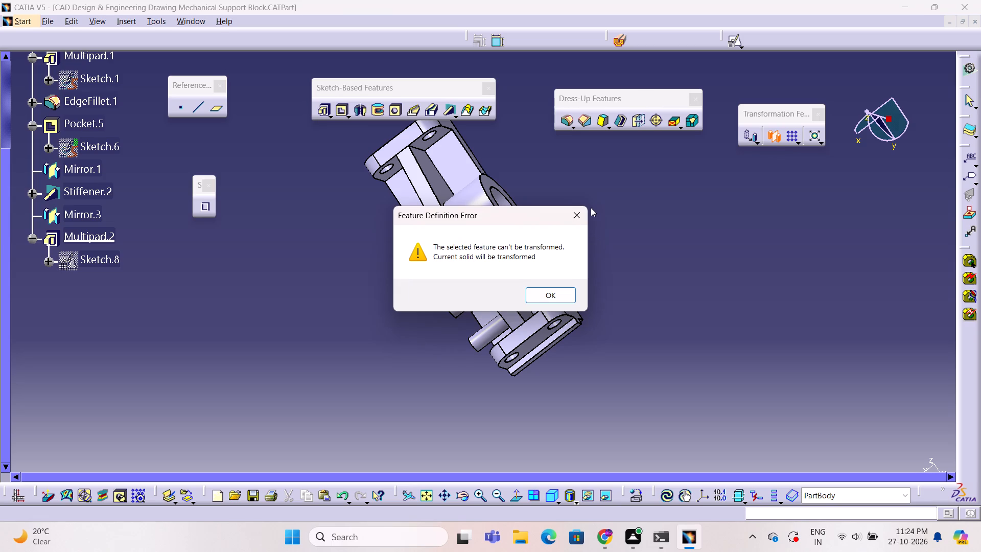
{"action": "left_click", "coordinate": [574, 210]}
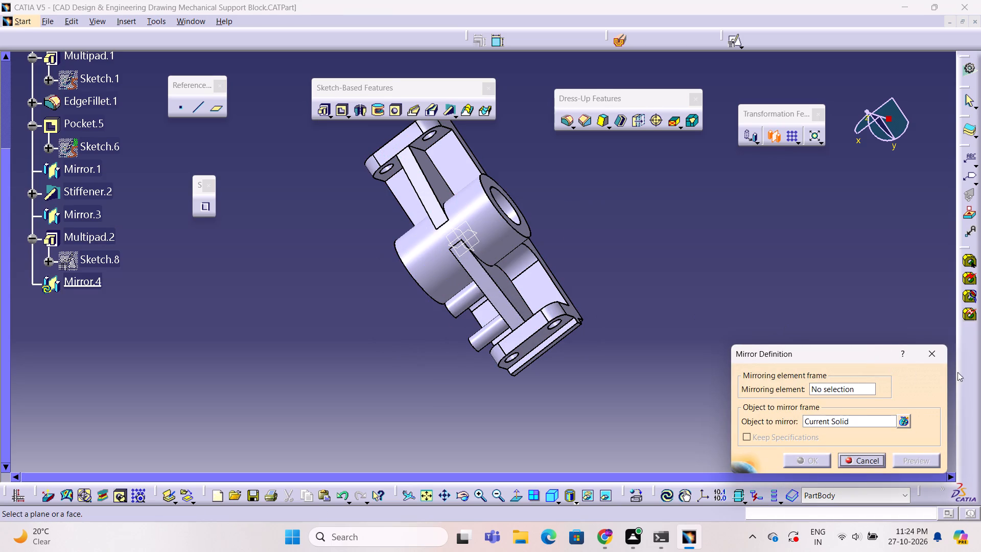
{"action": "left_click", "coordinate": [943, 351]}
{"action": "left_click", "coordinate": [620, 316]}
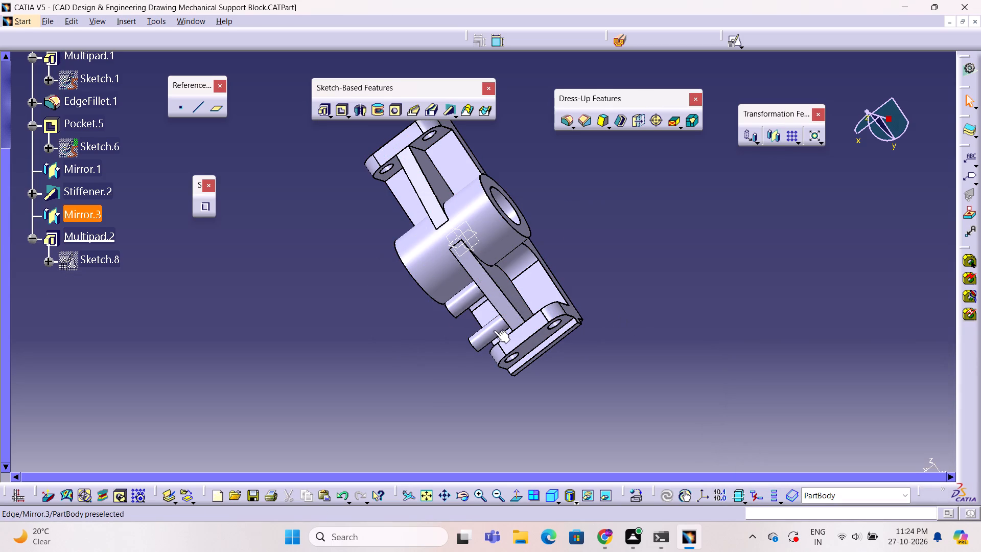
Mirror the current solid about the yz plane so the two cylindrical pads are repeated on the stiffener's opposite side.
{"action": "left_click", "coordinate": [490, 333], "text": "ctrl"}
{"action": "left_click", "coordinate": [463, 302], "text": "ctrl"}
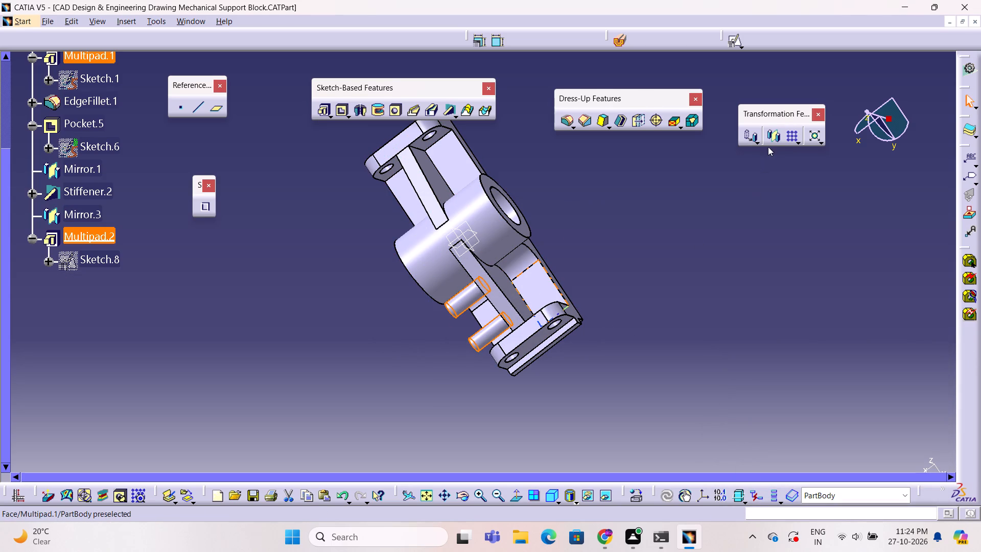
{"action": "left_click", "coordinate": [773, 137]}
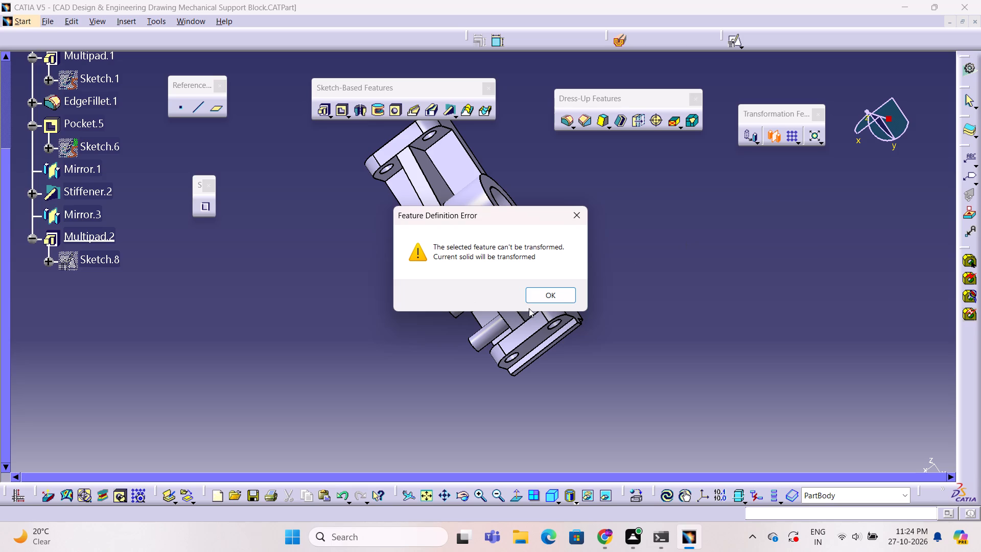
{"action": "left_click", "coordinate": [539, 296]}
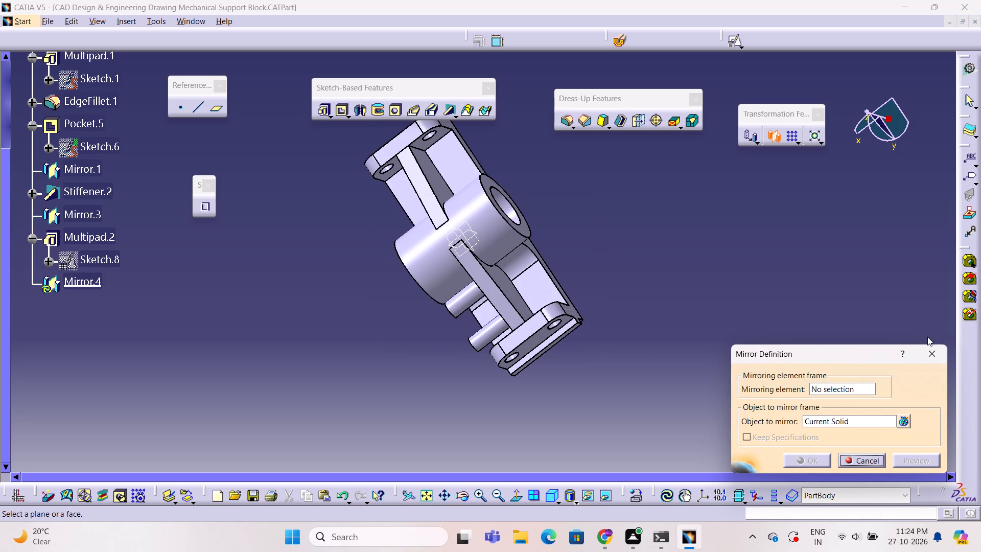
{"action": "left_click", "coordinate": [464, 247]}
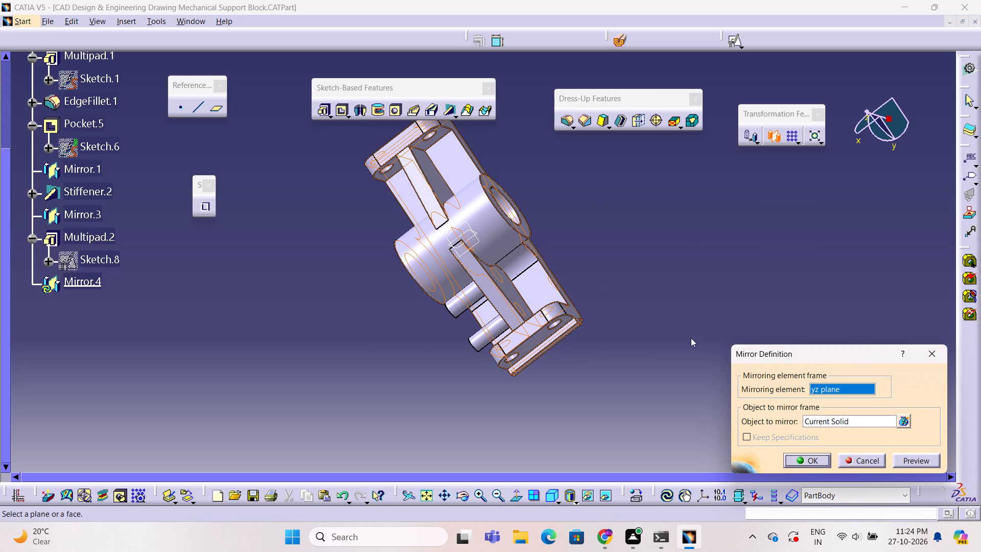
{"action": "left_click", "coordinate": [910, 462]}
{"action": "left_click", "coordinate": [810, 459]}
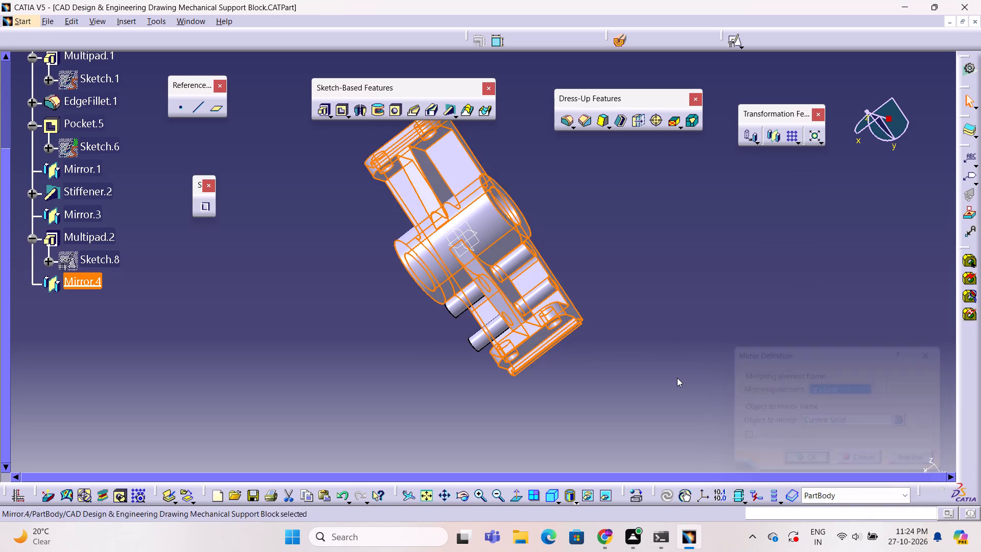
{"action": "left_click", "coordinate": [674, 376]}
{"action": "middle_click", "coordinate": [674, 375], "text": "ctrl"}
{"action": "left_click", "coordinate": [674, 375], "text": "ctrl"}
Examine the cylindrical pads on both sides of the stiffener from several viewing angles.
{"action": "middle_click_drag", "start_coordinate": [674, 375], "coordinate": [638, 386], "text": "ctrl"}
{"action": "right_click_drag", "start_coordinate": [674, 375], "coordinate": [638, 386], "text": "ctrl"}
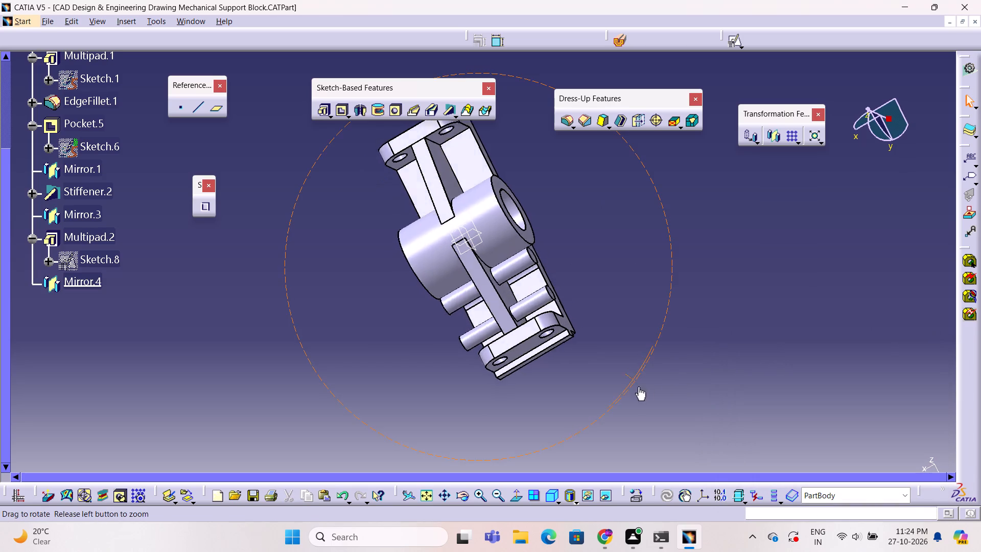
{"action": "middle_click_drag", "start_coordinate": [638, 386], "coordinate": [477, 349], "text": "ctrl"}
{"action": "right_click_drag", "start_coordinate": [638, 386], "coordinate": [471, 304], "text": "ctrl"}
{"action": "middle_click_drag", "start_coordinate": [475, 350], "coordinate": [471, 304], "text": "ctrl"}
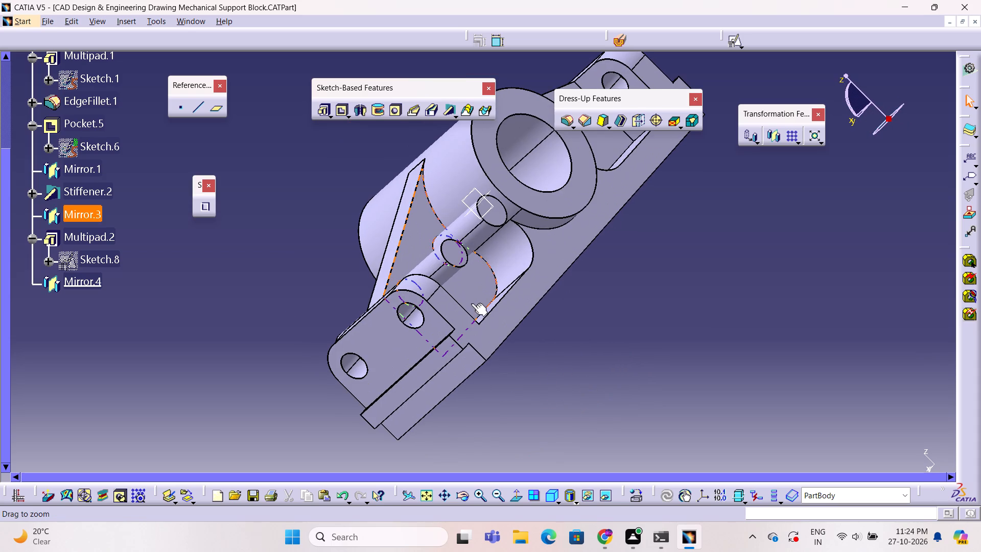
{"action": "middle_click", "coordinate": [471, 303], "text": "ctrl"}
{"action": "right_click_drag", "start_coordinate": [471, 303], "coordinate": [445, 360], "text": "ctrl"}
{"action": "middle_click_drag", "start_coordinate": [471, 304], "coordinate": [453, 348], "text": "ctrl"}
{"action": "middle_click_drag", "start_coordinate": [443, 356], "coordinate": [442, 345], "text": "ctrl"}
{"action": "middle_click_drag", "start_coordinate": [443, 341], "coordinate": [452, 303], "text": "ctrl"}
{"action": "middle_click_drag", "start_coordinate": [452, 303], "coordinate": [450, 338], "text": "ctrl"}
{"action": "middle_click_drag", "start_coordinate": [449, 342], "coordinate": [445, 360], "text": "ctrl"}
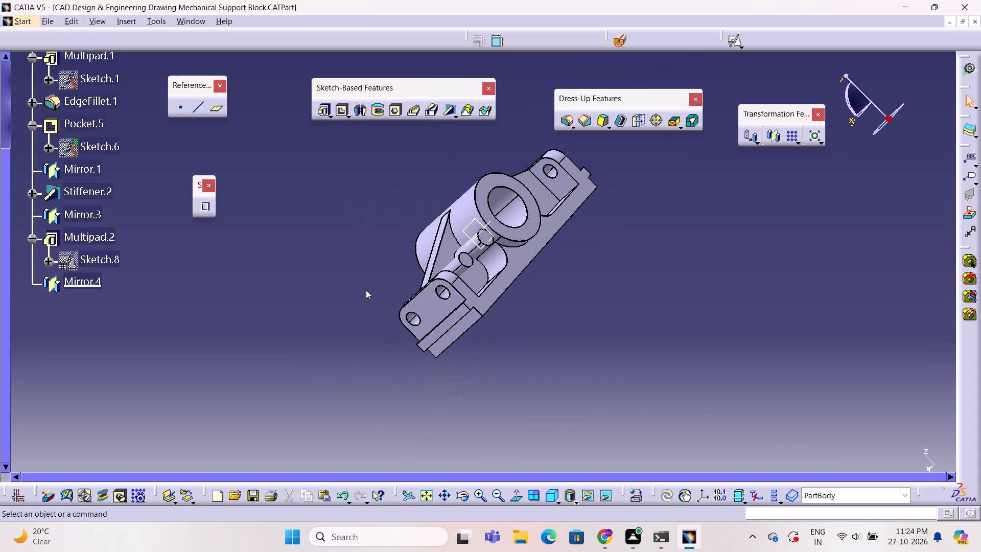
{"action": "middle_click_drag", "start_coordinate": [366, 290], "coordinate": [585, 312], "text": "ctrl"}
{"action": "right_click_drag", "start_coordinate": [366, 290], "coordinate": [585, 312], "text": "ctrl"}
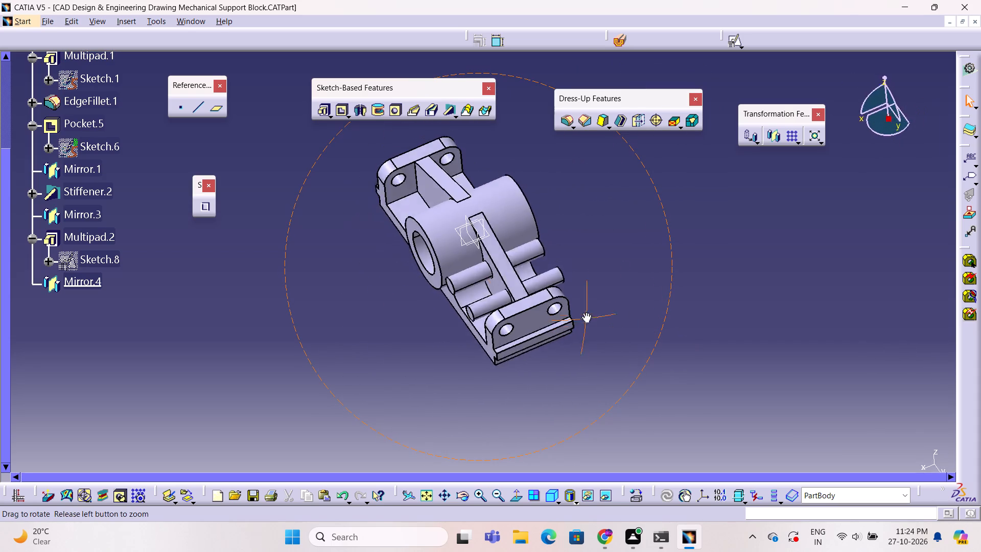
{"action": "middle_click_drag", "start_coordinate": [585, 312], "coordinate": [596, 228], "text": "ctrl"}
{"action": "right_click_drag", "start_coordinate": [585, 312], "coordinate": [576, 173], "text": "ctrl"}
{"action": "middle_click_drag", "start_coordinate": [596, 228], "coordinate": [576, 173], "text": "ctrl"}
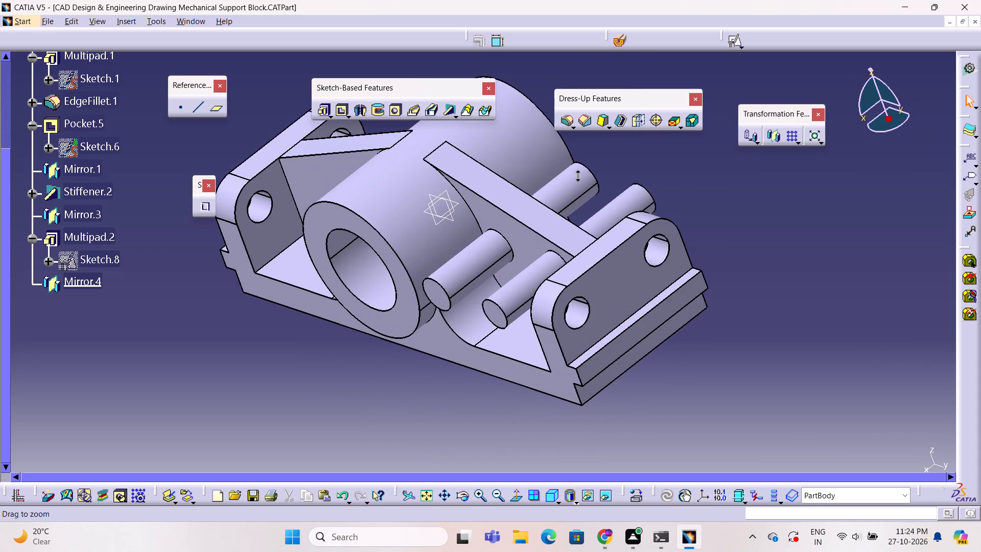
{"action": "middle_click_drag", "start_coordinate": [576, 173], "coordinate": [575, 187], "text": "ctrl"}
{"action": "right_click_drag", "start_coordinate": [576, 173], "coordinate": [575, 187], "text": "ctrl"}
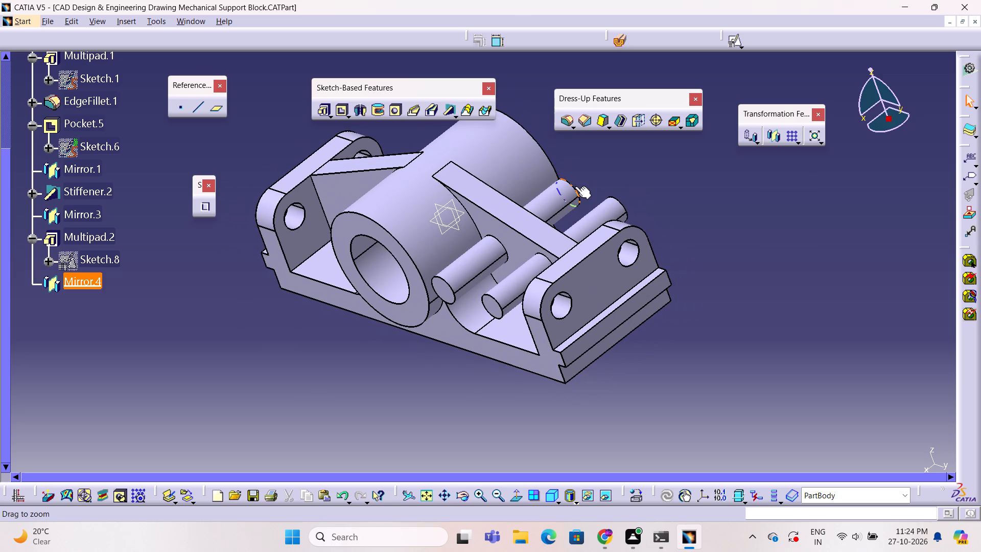
{"action": "middle_click_drag", "start_coordinate": [587, 172], "coordinate": [475, 260], "text": "ctrl"}
{"action": "right_click_drag", "start_coordinate": [587, 172], "coordinate": [475, 260], "text": "ctrl"}
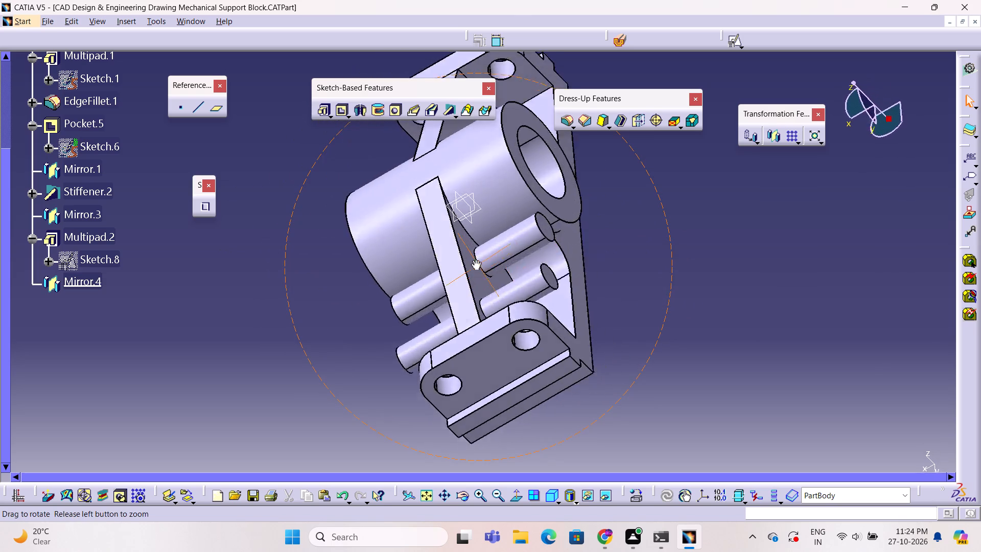
{"action": "middle_click_drag", "start_coordinate": [475, 260], "coordinate": [735, 227], "text": "ctrl"}
{"action": "right_click_drag", "start_coordinate": [475, 260], "coordinate": [735, 227], "text": "ctrl"}
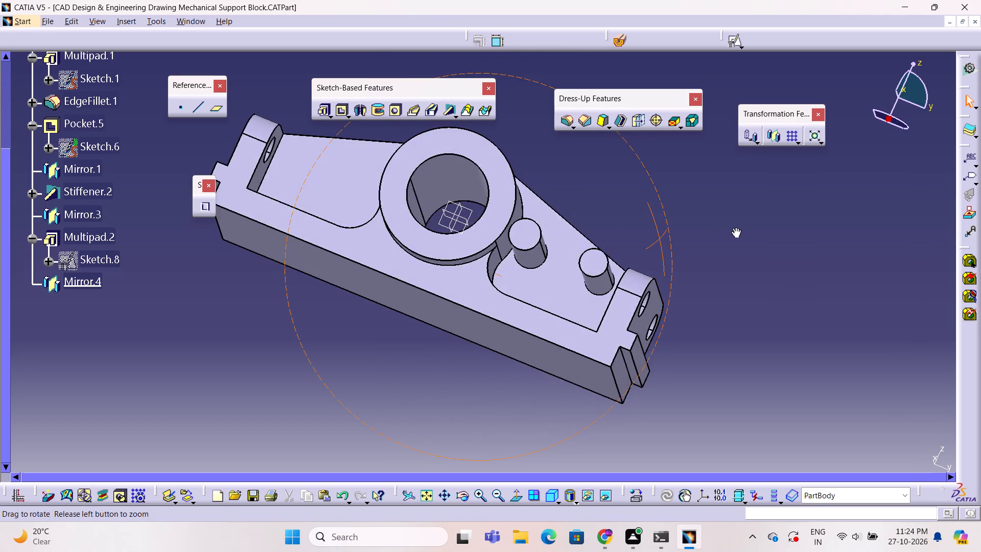
{"action": "middle_click_drag", "start_coordinate": [735, 227], "coordinate": [559, 283], "text": "ctrl"}
{"action": "right_click_drag", "start_coordinate": [735, 227], "coordinate": [559, 283], "text": "ctrl"}
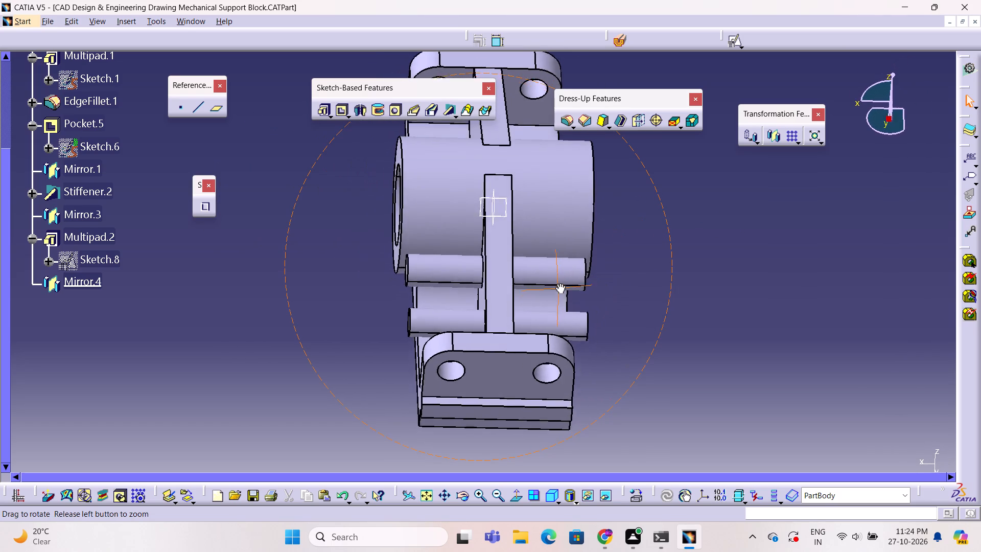
{"action": "middle_click_drag", "start_coordinate": [559, 283], "coordinate": [730, 237], "text": "ctrl"}
{"action": "right_click_drag", "start_coordinate": [559, 283], "coordinate": [666, 292], "text": "ctrl"}
{"action": "middle_click_drag", "start_coordinate": [729, 234], "coordinate": [666, 292], "text": "ctrl"}
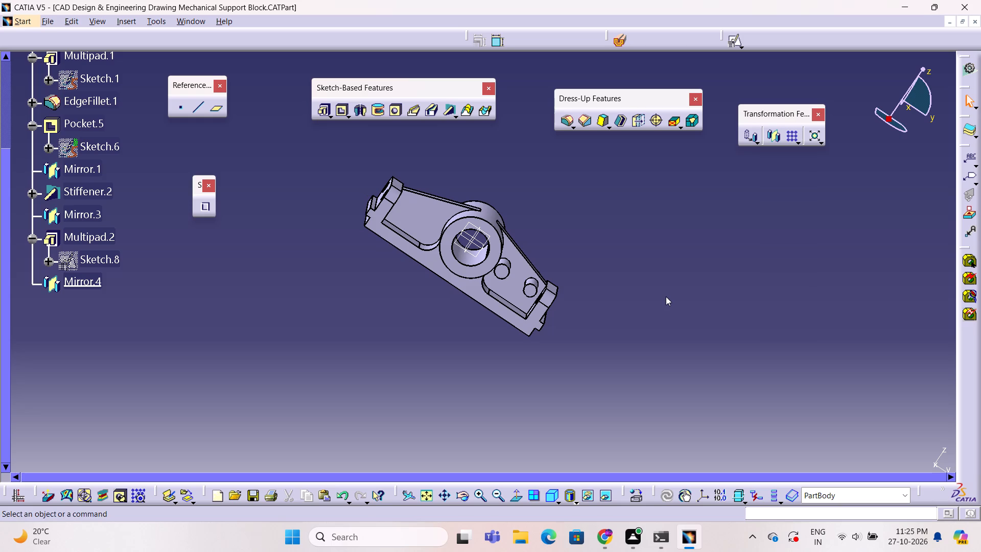
{"action": "right_click_drag", "start_coordinate": [636, 267], "coordinate": [611, 265], "text": "ctrl"}
{"action": "middle_click_drag", "start_coordinate": [636, 267], "coordinate": [614, 265], "text": "ctrl"}
{"action": "middle_click", "coordinate": [614, 265], "text": "ctrl"}
{"action": "middle_click", "coordinate": [611, 265], "text": "ctrl"}
{"action": "middle_click_drag", "start_coordinate": [613, 258], "coordinate": [454, 384], "text": "ctrl"}
{"action": "right_click_drag", "start_coordinate": [613, 258], "coordinate": [454, 384], "text": "ctrl"}
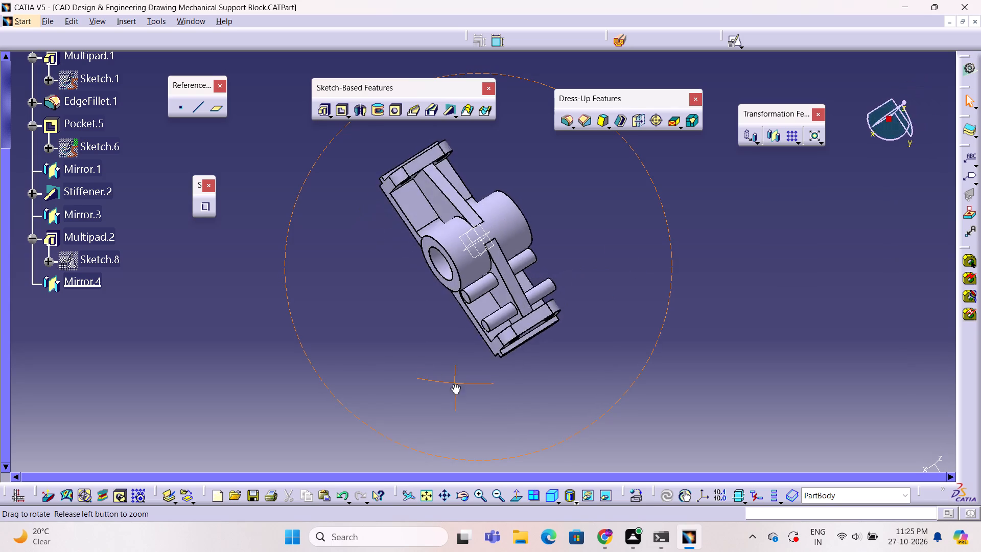
{"action": "middle_click_drag", "start_coordinate": [454, 384], "coordinate": [547, 334], "text": "ctrl"}
{"action": "right_click_drag", "start_coordinate": [454, 384], "coordinate": [547, 334], "text": "ctrl"}
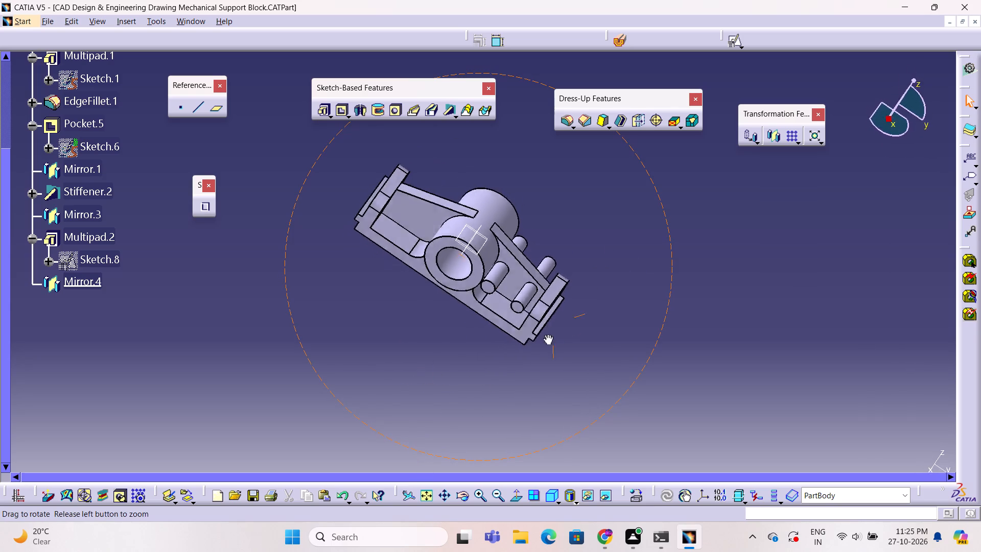
{"action": "middle_click_drag", "start_coordinate": [547, 334], "coordinate": [596, 301], "text": "ctrl"}
{"action": "right_click_drag", "start_coordinate": [547, 334], "coordinate": [596, 301], "text": "ctrl"}
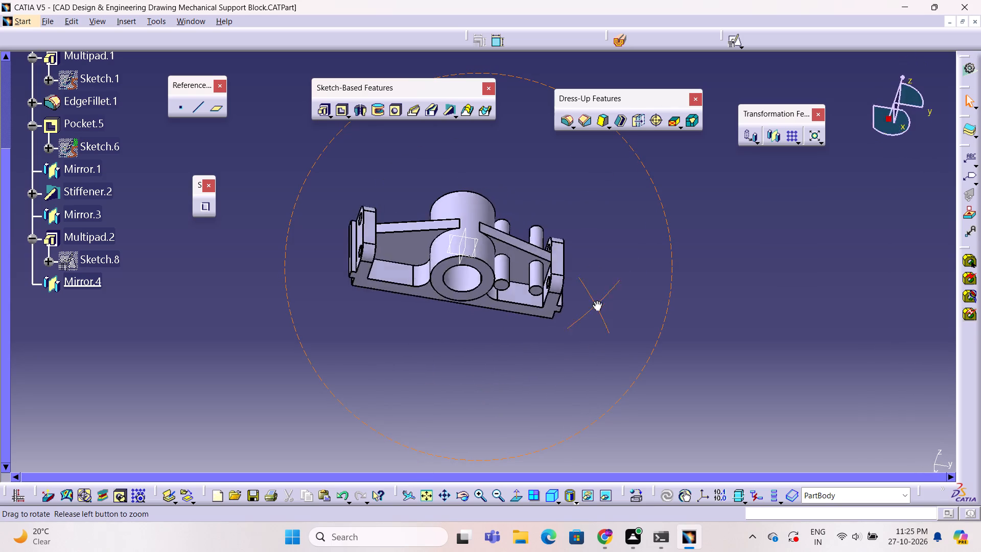
{"action": "middle_click_drag", "start_coordinate": [596, 301], "coordinate": [599, 330], "text": "ctrl"}
{"action": "right_click_drag", "start_coordinate": [596, 301], "coordinate": [599, 330], "text": "ctrl"}
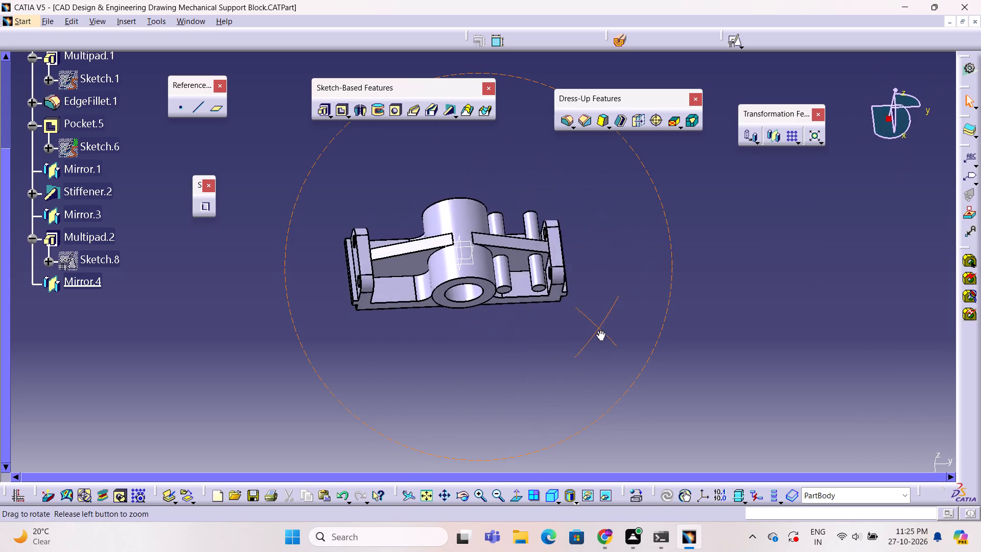
{"action": "middle_click_drag", "start_coordinate": [599, 330], "coordinate": [526, 380], "text": "ctrl"}
{"action": "right_click_drag", "start_coordinate": [599, 330], "coordinate": [526, 380], "text": "ctrl"}
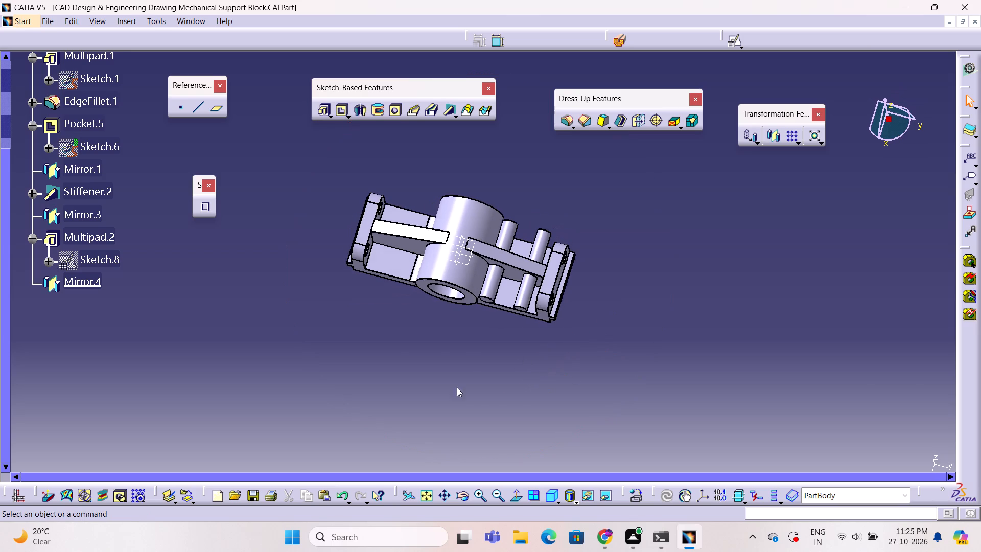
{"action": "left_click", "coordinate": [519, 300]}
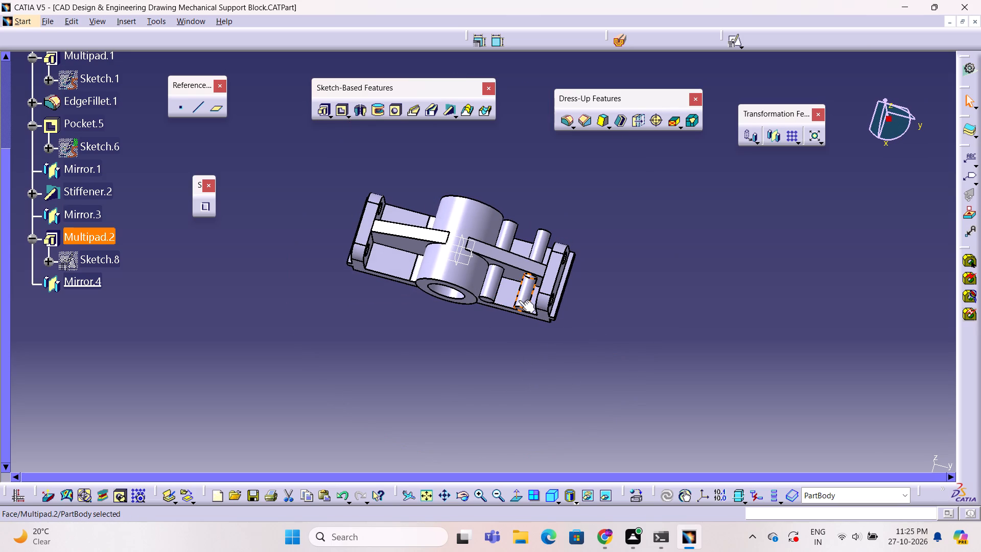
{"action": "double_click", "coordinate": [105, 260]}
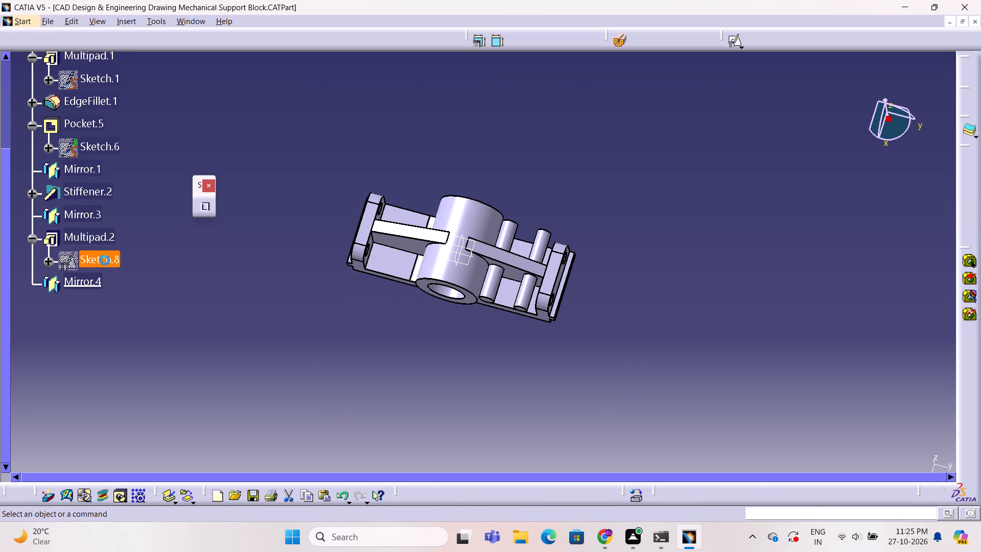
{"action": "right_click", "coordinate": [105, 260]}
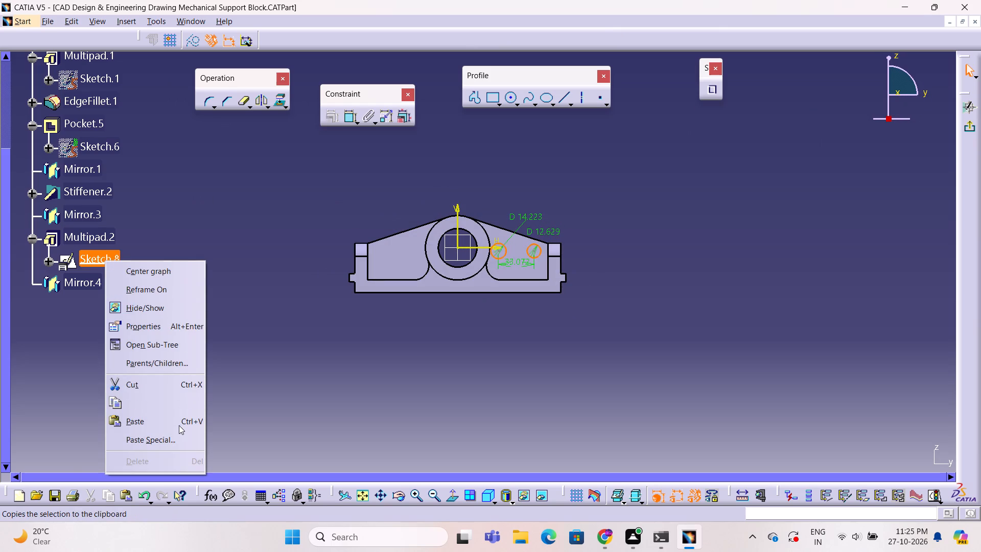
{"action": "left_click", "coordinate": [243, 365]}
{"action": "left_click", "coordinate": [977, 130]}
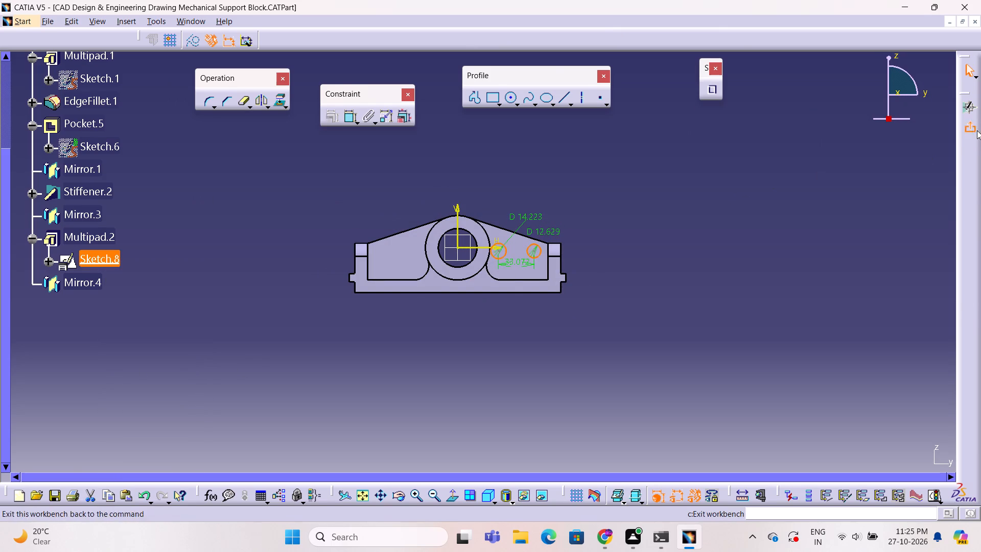
Delete the pads' circle sketch, Sketch.8, together with its dependent multi-pad.
{"action": "right_click", "coordinate": [101, 261]}
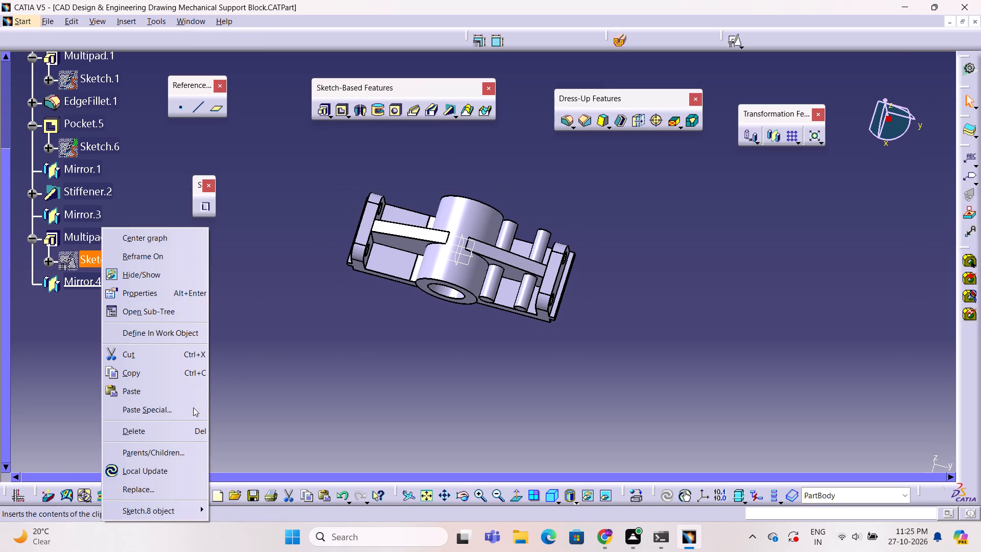
{"action": "left_click", "coordinate": [185, 436]}
{"action": "left_click", "coordinate": [876, 462]}
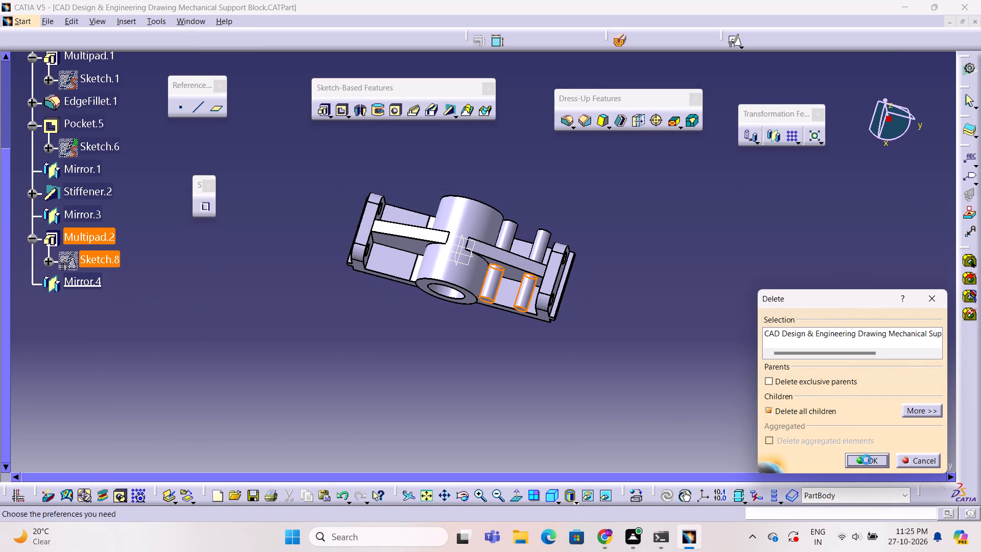
{"action": "left_click", "coordinate": [604, 412]}
{"action": "middle_click_drag", "start_coordinate": [543, 390], "coordinate": [542, 269], "text": "ctrl"}
{"action": "right_click_drag", "start_coordinate": [543, 390], "coordinate": [542, 269], "text": "ctrl"}
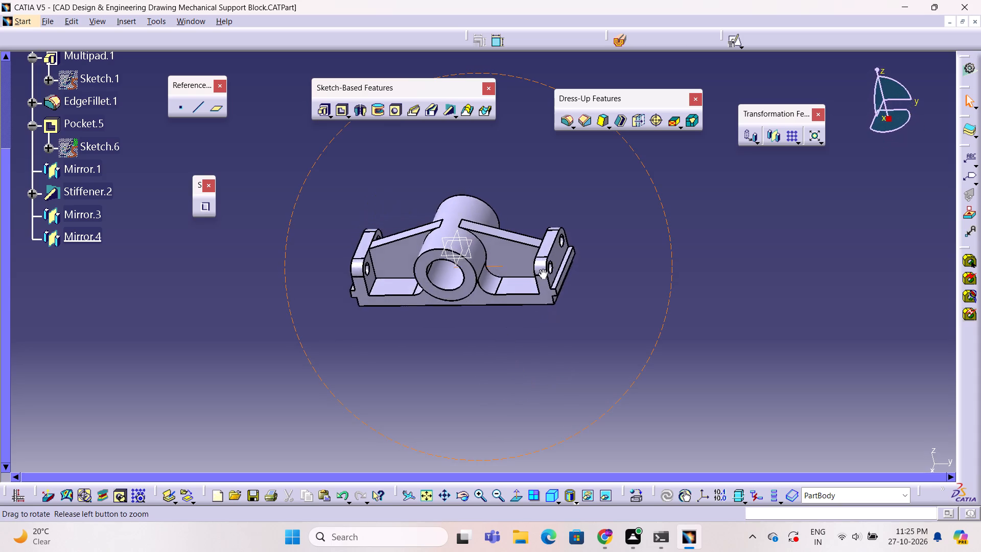
{"action": "right_click_drag", "start_coordinate": [542, 269], "coordinate": [588, 243], "text": "ctrl"}
{"action": "middle_click_drag", "start_coordinate": [542, 269], "coordinate": [588, 243], "text": "ctrl"}
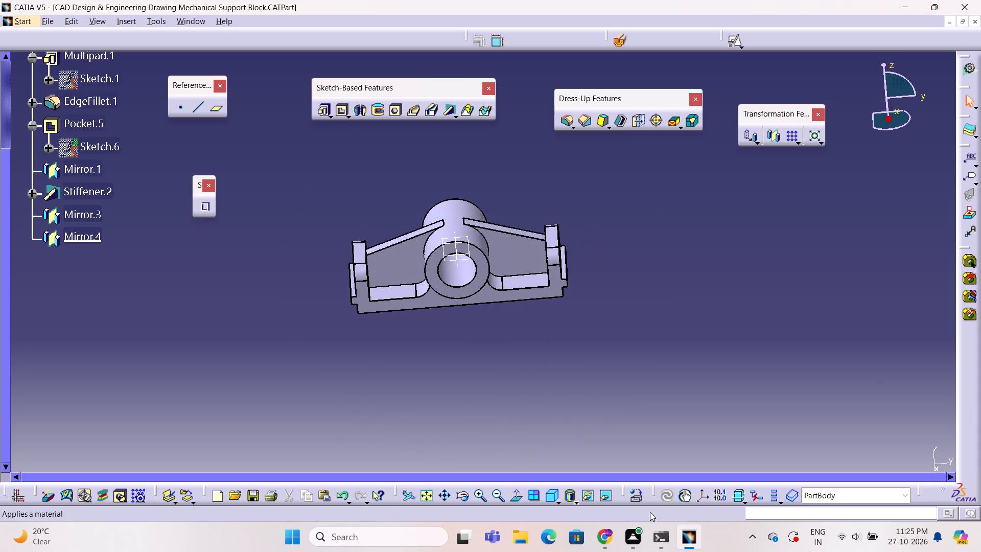
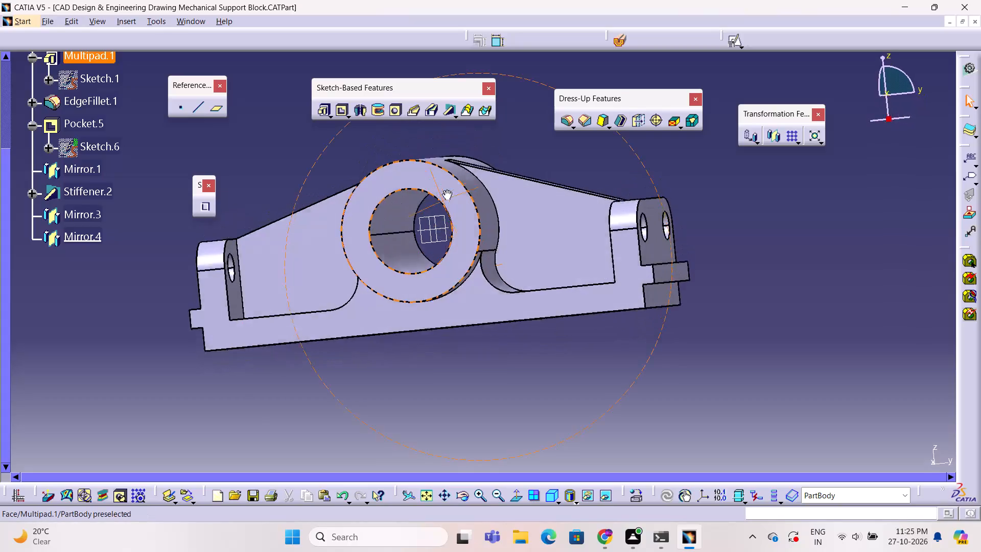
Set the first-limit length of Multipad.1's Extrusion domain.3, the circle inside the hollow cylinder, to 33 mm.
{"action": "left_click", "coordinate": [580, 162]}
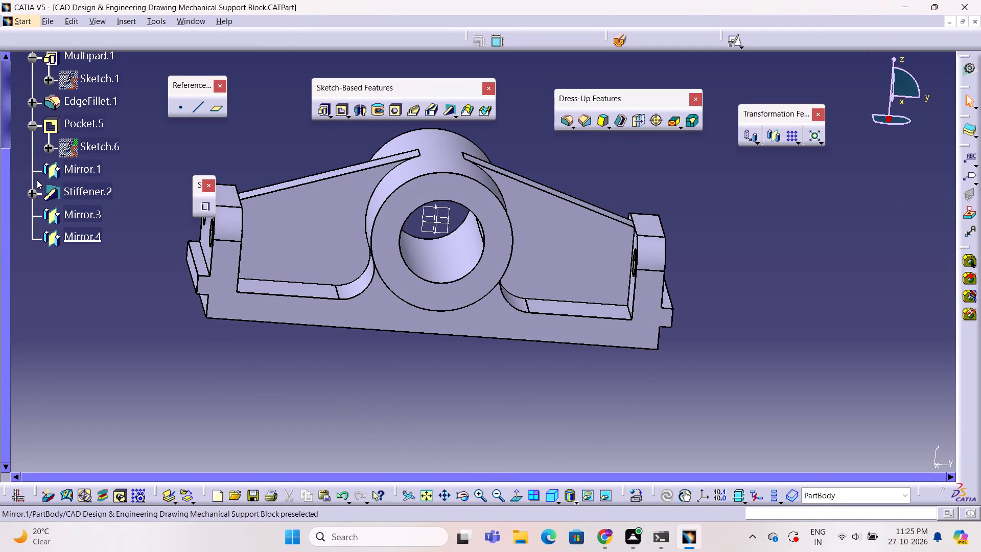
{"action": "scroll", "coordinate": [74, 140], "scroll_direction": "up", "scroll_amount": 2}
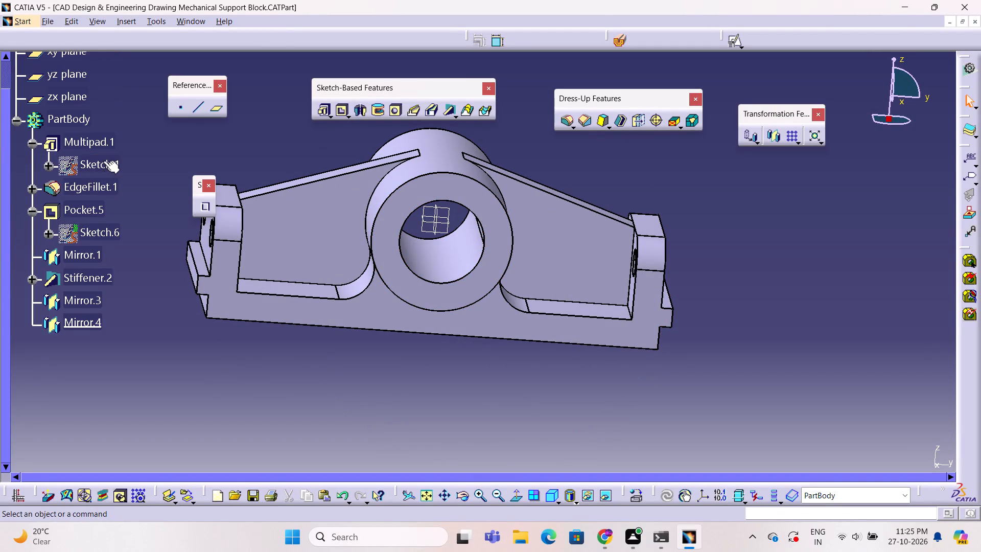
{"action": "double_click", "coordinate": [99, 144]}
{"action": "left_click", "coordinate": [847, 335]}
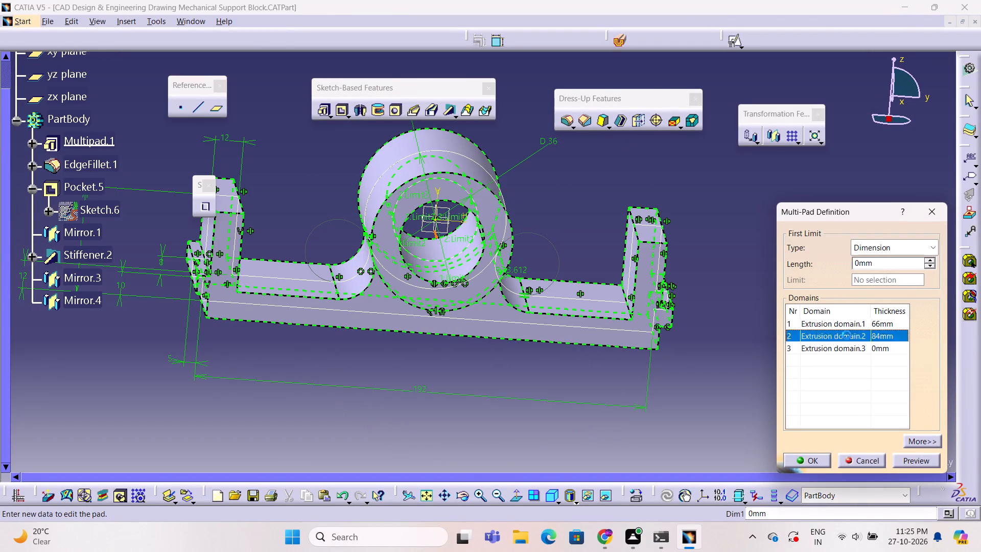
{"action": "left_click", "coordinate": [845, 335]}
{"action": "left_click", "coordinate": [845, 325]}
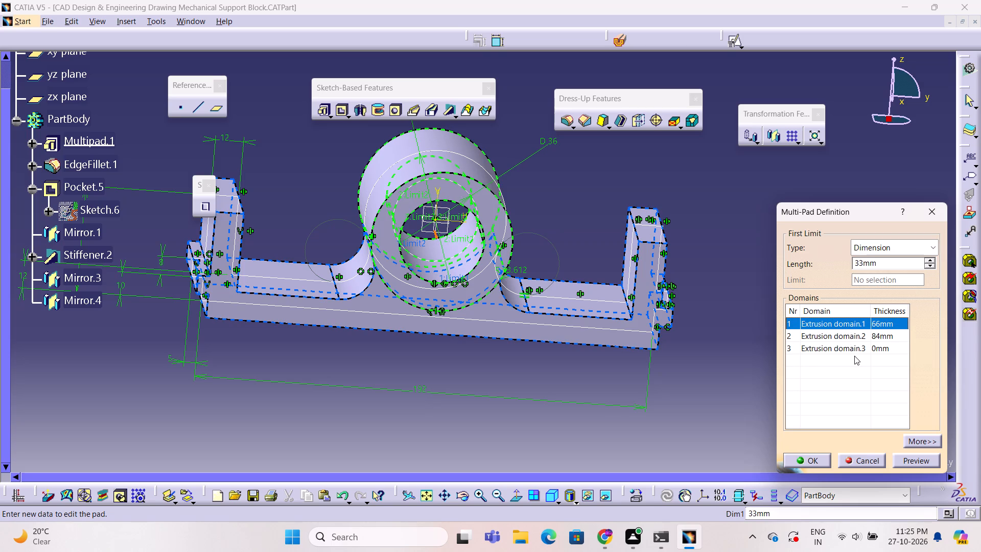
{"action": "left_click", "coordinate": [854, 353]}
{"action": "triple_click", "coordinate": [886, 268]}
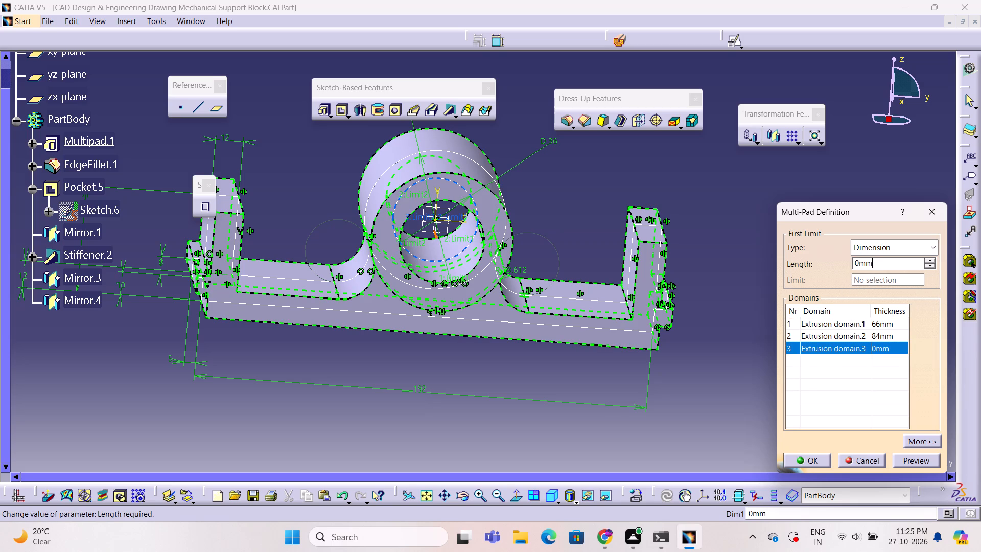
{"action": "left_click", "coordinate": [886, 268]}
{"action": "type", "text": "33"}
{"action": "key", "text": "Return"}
Examine the cylinder's bore and the rest of the support block from several angles, including the ends, underside and top.
{"action": "middle_click_drag", "start_coordinate": [700, 332], "coordinate": [697, 333], "text": "ctrl"}
{"action": "right_click_drag", "start_coordinate": [698, 333], "coordinate": [654, 311], "text": "ctrl"}
{"action": "middle_click_drag", "start_coordinate": [697, 333], "coordinate": [654, 311], "text": "ctrl"}
{"action": "left_click", "coordinate": [768, 294]}
{"action": "middle_click_drag", "start_coordinate": [768, 294], "coordinate": [403, 295], "text": "ctrl"}
{"action": "right_click_drag", "start_coordinate": [768, 294], "coordinate": [403, 295], "text": "ctrl"}
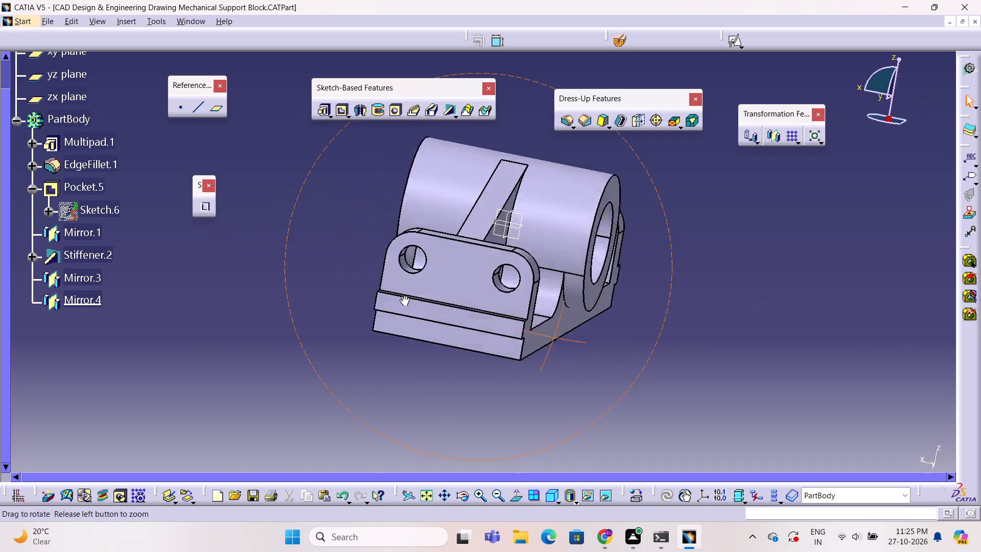
{"action": "middle_click_drag", "start_coordinate": [403, 295], "coordinate": [549, 269], "text": "ctrl"}
{"action": "right_click_drag", "start_coordinate": [403, 295], "coordinate": [549, 269], "text": "ctrl"}
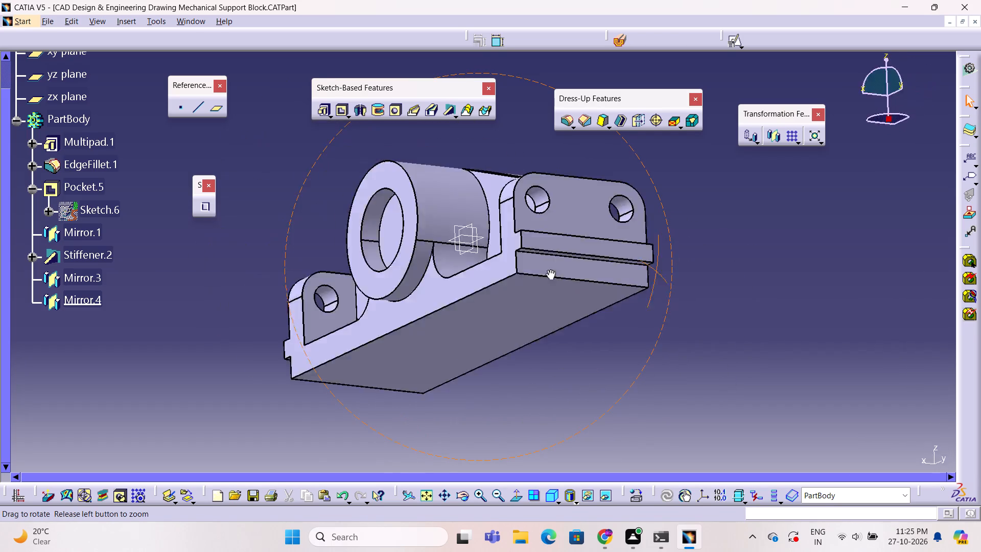
{"action": "middle_click_drag", "start_coordinate": [549, 269], "coordinate": [494, 450], "text": "ctrl"}
{"action": "right_click_drag", "start_coordinate": [549, 269], "coordinate": [494, 450], "text": "ctrl"}
{"action": "scroll", "coordinate": [538, 229], "scroll_direction": "down", "scroll_amount": 1, "text": "ctrl"}
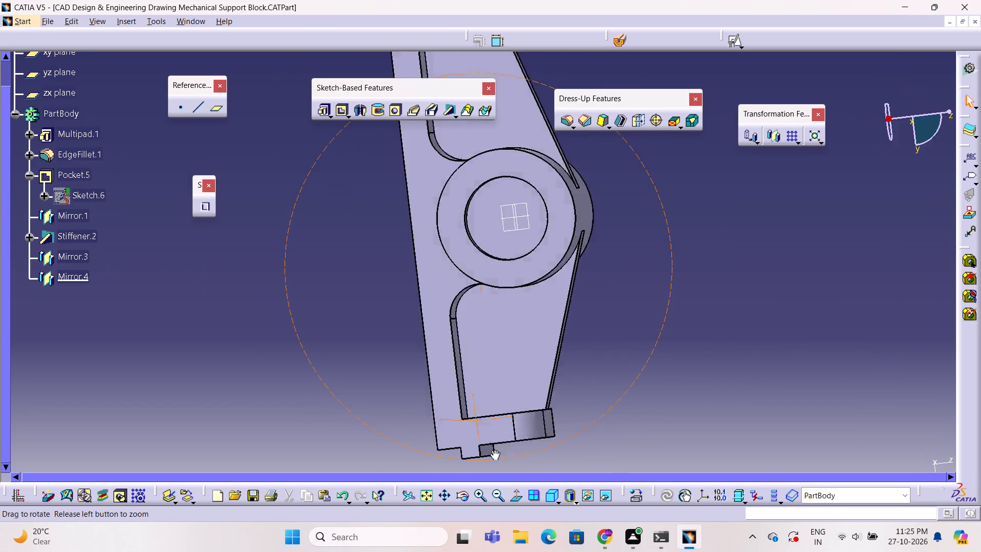
{"action": "middle_click_drag", "start_coordinate": [494, 450], "coordinate": [654, 375], "text": "ctrl"}
{"action": "right_click_drag", "start_coordinate": [494, 450], "coordinate": [654, 375], "text": "ctrl"}
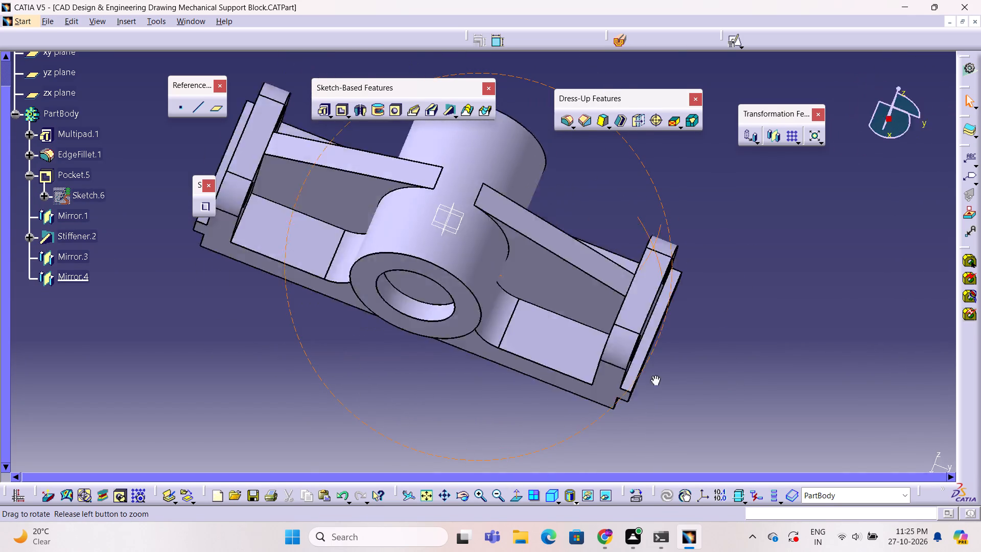
{"action": "middle_click_drag", "start_coordinate": [654, 375], "coordinate": [649, 310], "text": "ctrl"}
{"action": "right_click_drag", "start_coordinate": [654, 375], "coordinate": [649, 310], "text": "ctrl"}
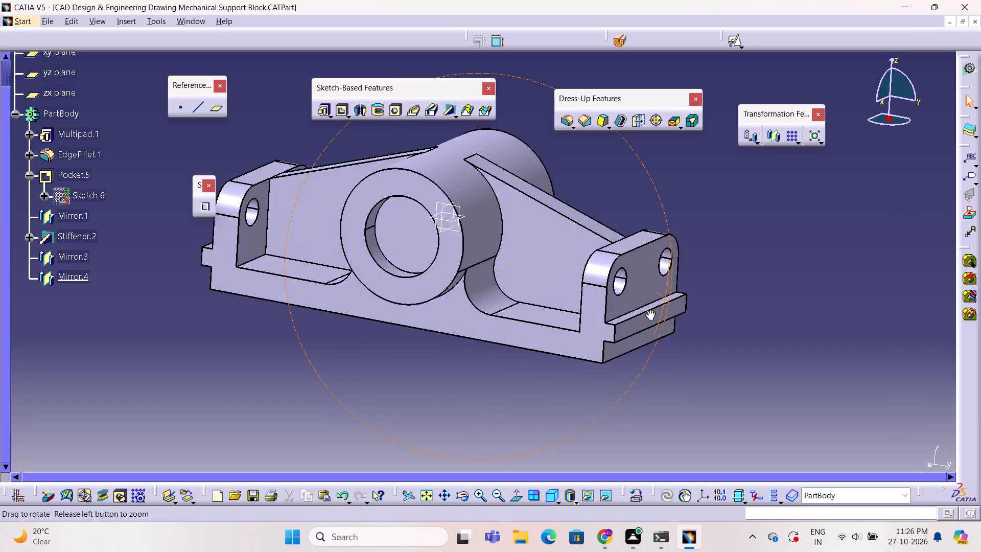
{"action": "middle_click_drag", "start_coordinate": [649, 310], "coordinate": [658, 344], "text": "ctrl"}
{"action": "right_click_drag", "start_coordinate": [649, 310], "coordinate": [658, 344], "text": "ctrl"}
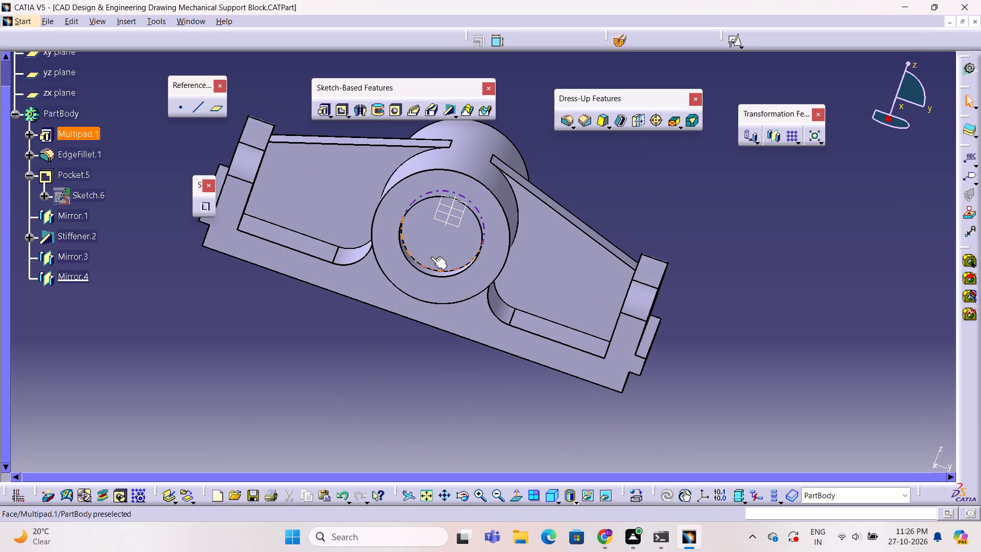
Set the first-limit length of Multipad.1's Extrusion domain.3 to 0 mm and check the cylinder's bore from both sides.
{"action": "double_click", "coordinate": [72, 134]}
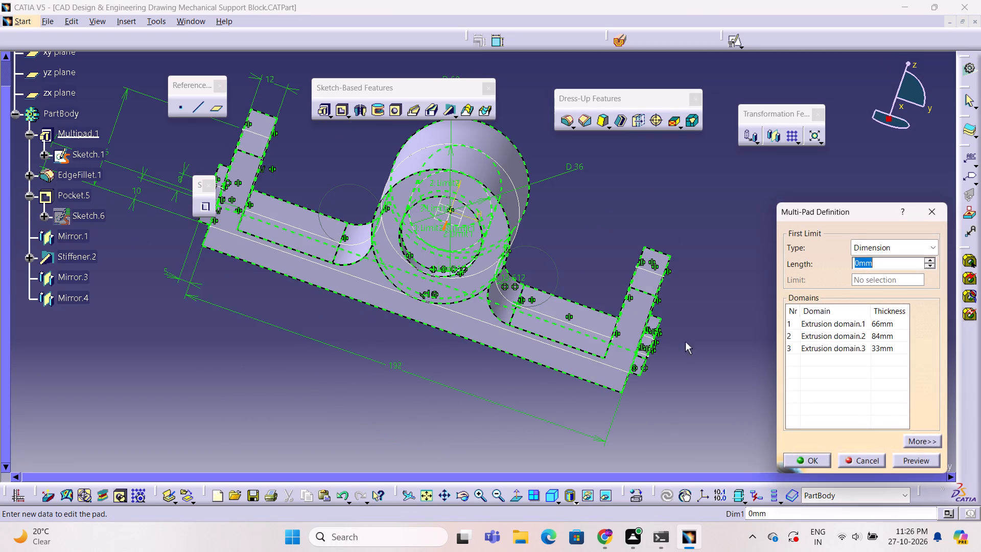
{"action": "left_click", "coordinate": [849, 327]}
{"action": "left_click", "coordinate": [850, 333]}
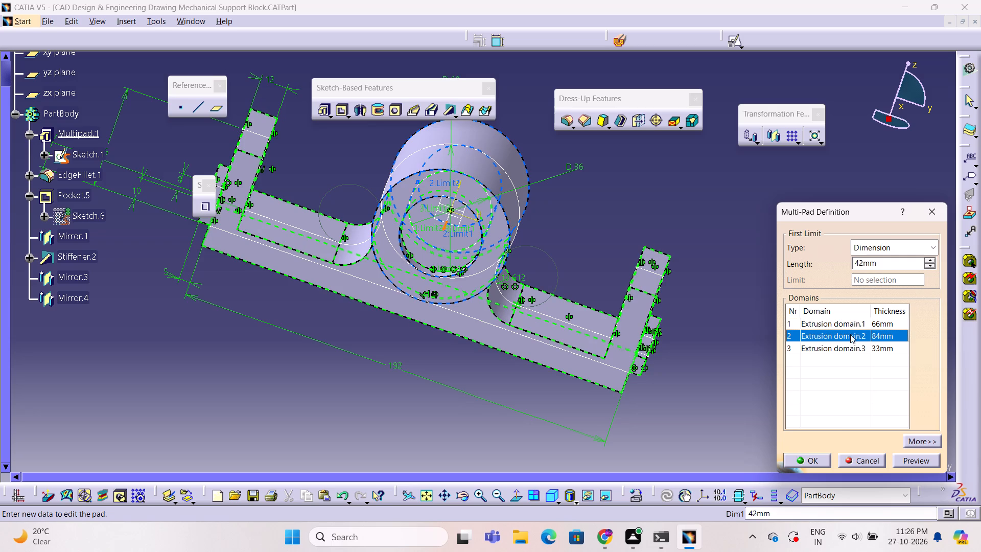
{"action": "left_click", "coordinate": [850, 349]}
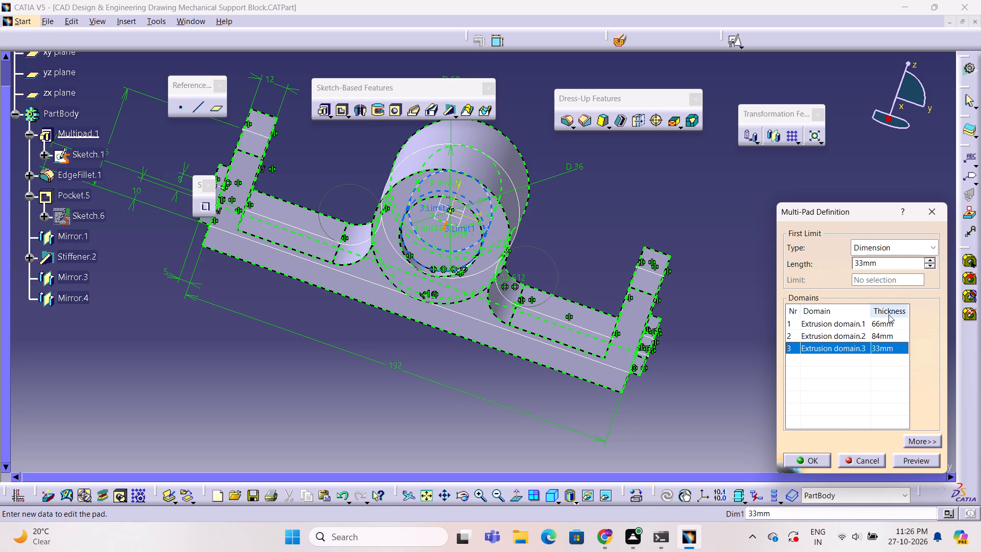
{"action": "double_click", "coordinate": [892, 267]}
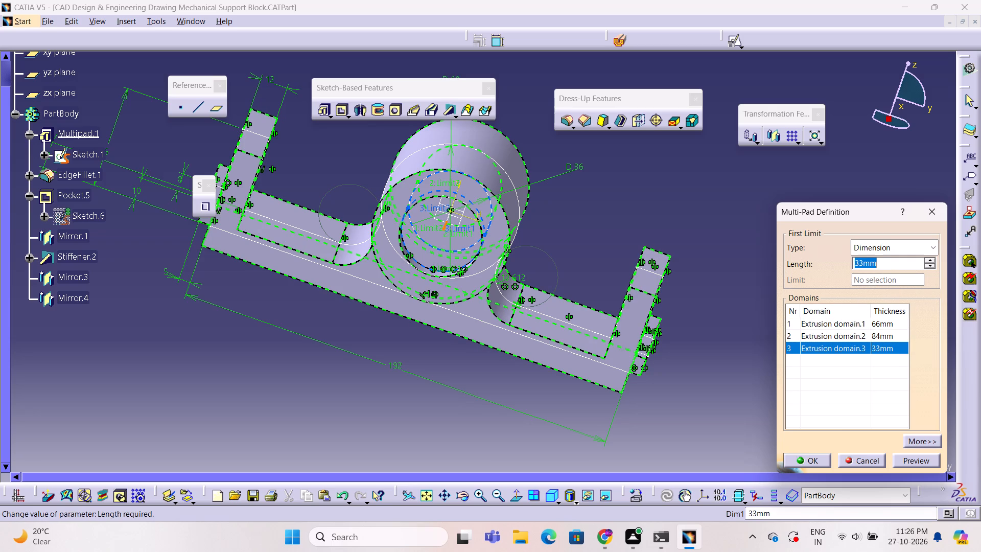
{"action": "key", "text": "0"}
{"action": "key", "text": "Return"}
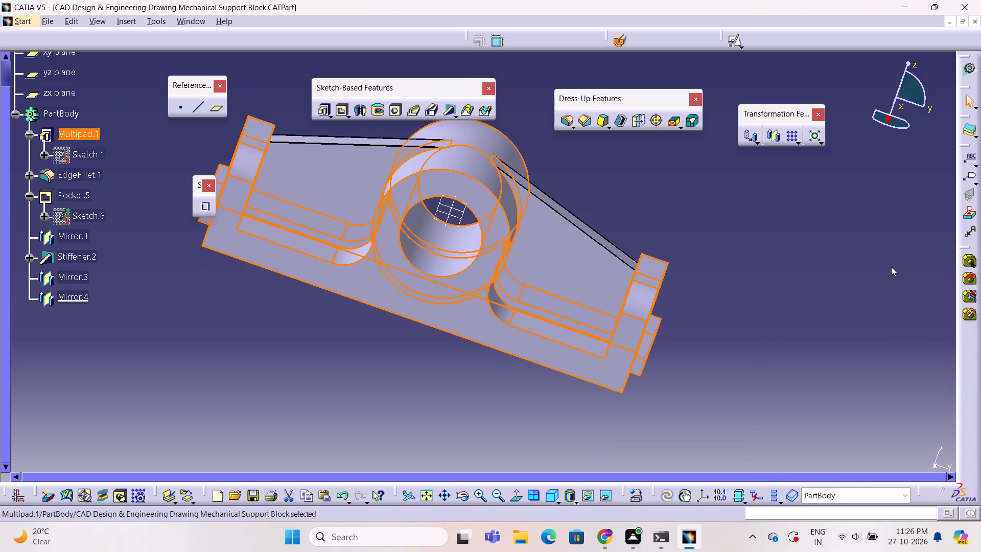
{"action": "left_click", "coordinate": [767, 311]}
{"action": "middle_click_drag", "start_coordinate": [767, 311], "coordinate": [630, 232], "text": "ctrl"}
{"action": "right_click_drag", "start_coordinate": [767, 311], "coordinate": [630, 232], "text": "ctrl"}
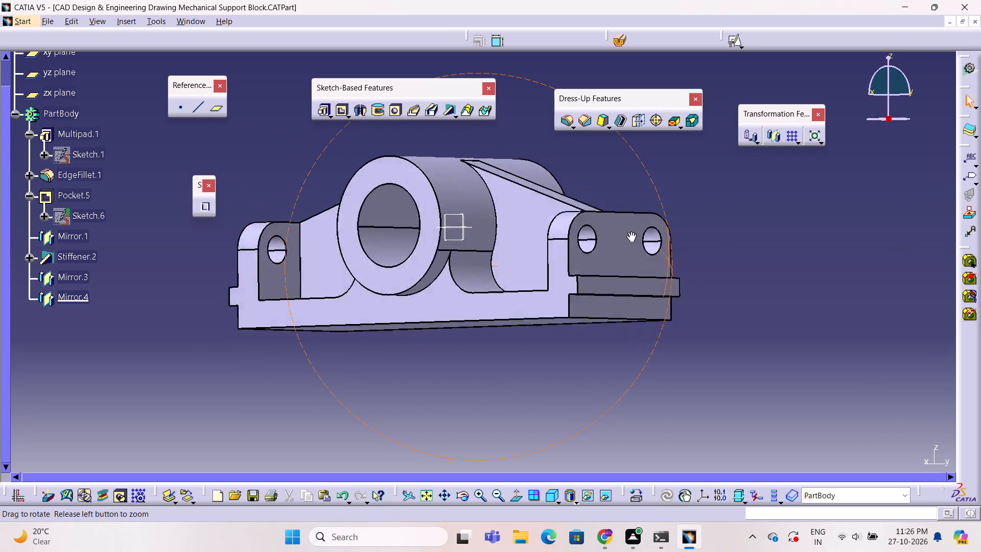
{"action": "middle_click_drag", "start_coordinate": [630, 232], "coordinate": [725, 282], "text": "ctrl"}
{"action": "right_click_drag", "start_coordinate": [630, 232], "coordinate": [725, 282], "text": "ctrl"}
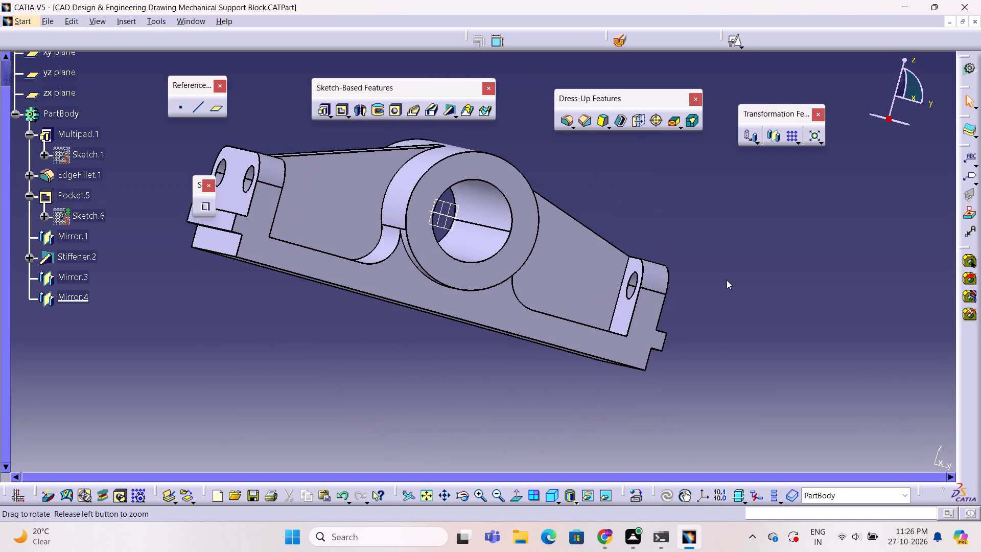
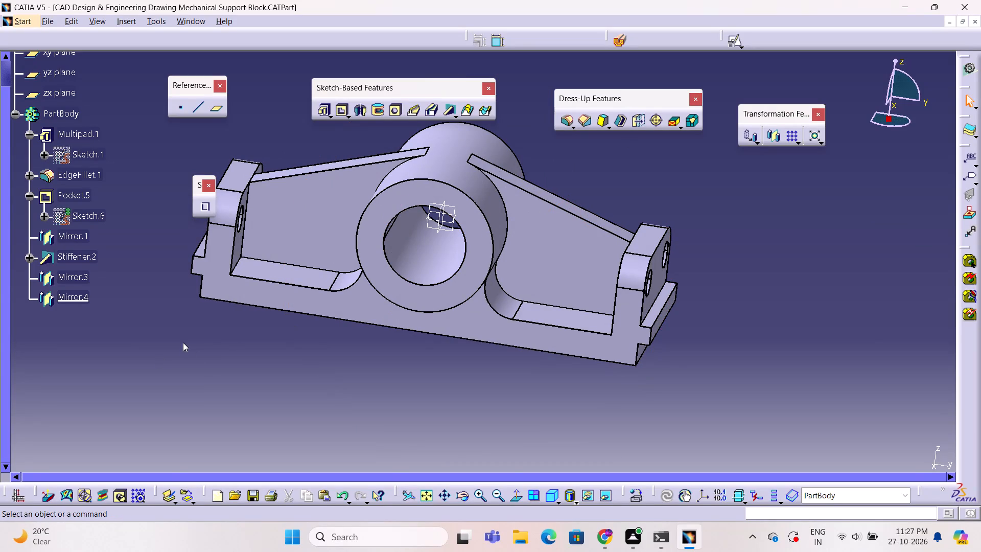
Create a positioned sketch on the side face of Stiffener.2, keeping the implicit origin and orientation.
{"action": "middle_click_drag", "start_coordinate": [224, 367], "coordinate": [398, 252], "text": "ctrl"}
{"action": "right_click_drag", "start_coordinate": [224, 367], "coordinate": [398, 252], "text": "ctrl"}
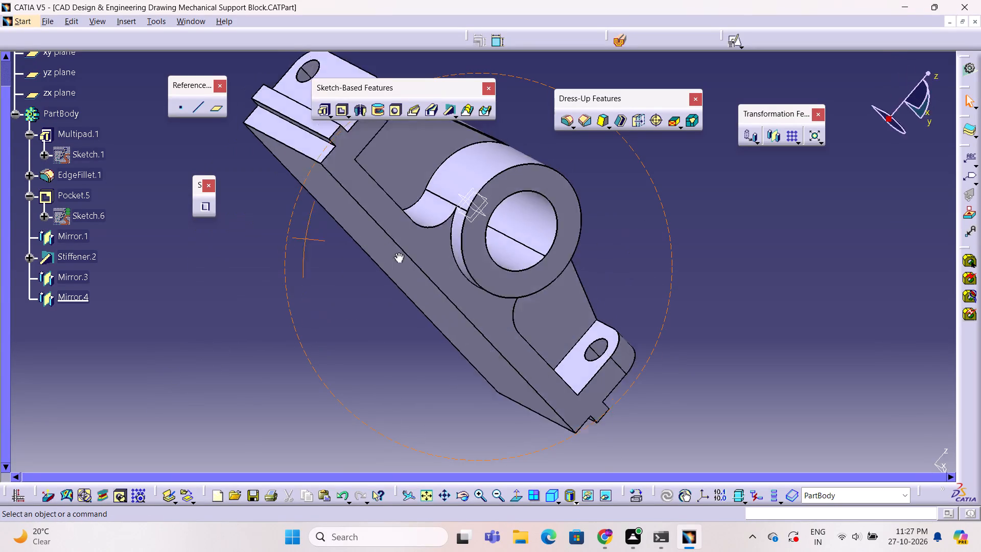
{"action": "middle_click_drag", "start_coordinate": [398, 252], "coordinate": [426, 156], "text": "ctrl"}
{"action": "right_click_drag", "start_coordinate": [398, 252], "coordinate": [426, 156], "text": "ctrl"}
{"action": "scroll", "coordinate": [429, 328], "scroll_direction": "down", "scroll_amount": 1, "text": "ctrl"}
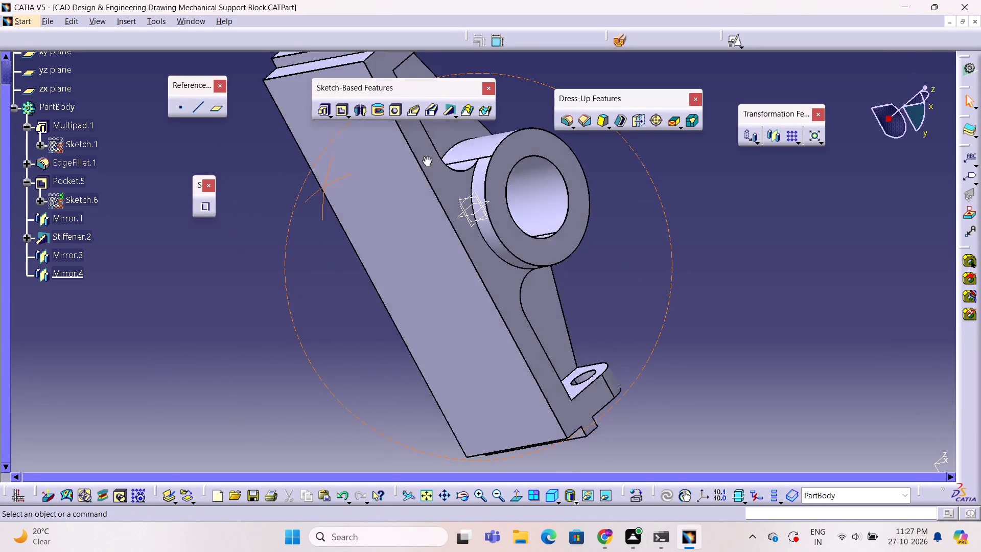
{"action": "middle_click_drag", "start_coordinate": [426, 156], "coordinate": [440, 250], "text": "ctrl"}
{"action": "right_click_drag", "start_coordinate": [426, 156], "coordinate": [440, 250], "text": "ctrl"}
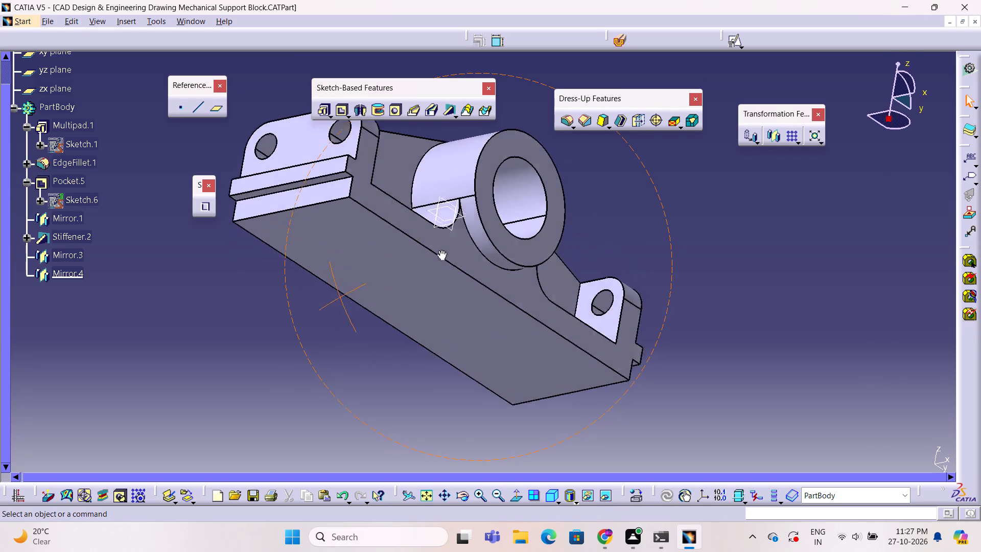
{"action": "middle_click_drag", "start_coordinate": [440, 250], "coordinate": [413, 413], "text": "ctrl"}
{"action": "right_click_drag", "start_coordinate": [440, 250], "coordinate": [413, 413], "text": "ctrl"}
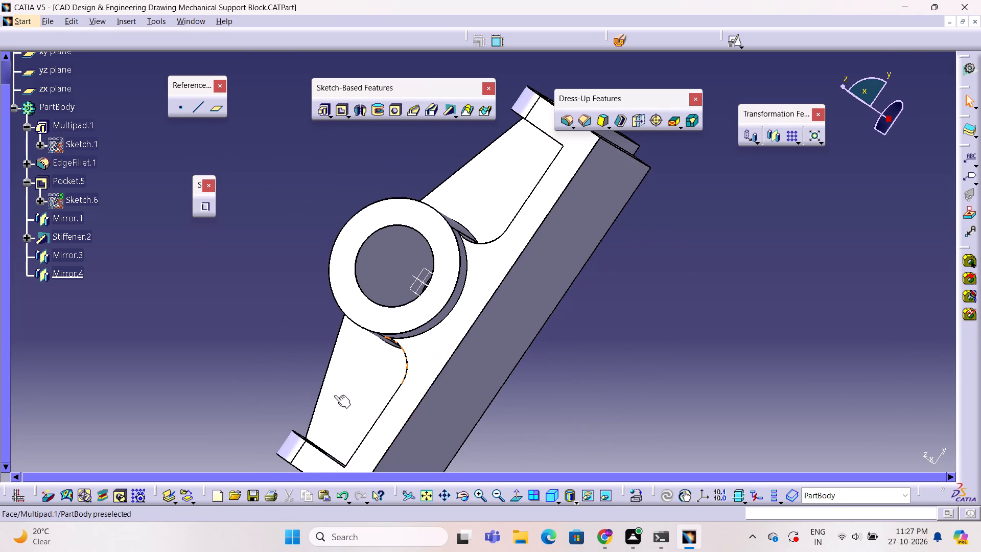
{"action": "left_click", "coordinate": [355, 393]}
{"action": "left_click", "coordinate": [739, 39]}
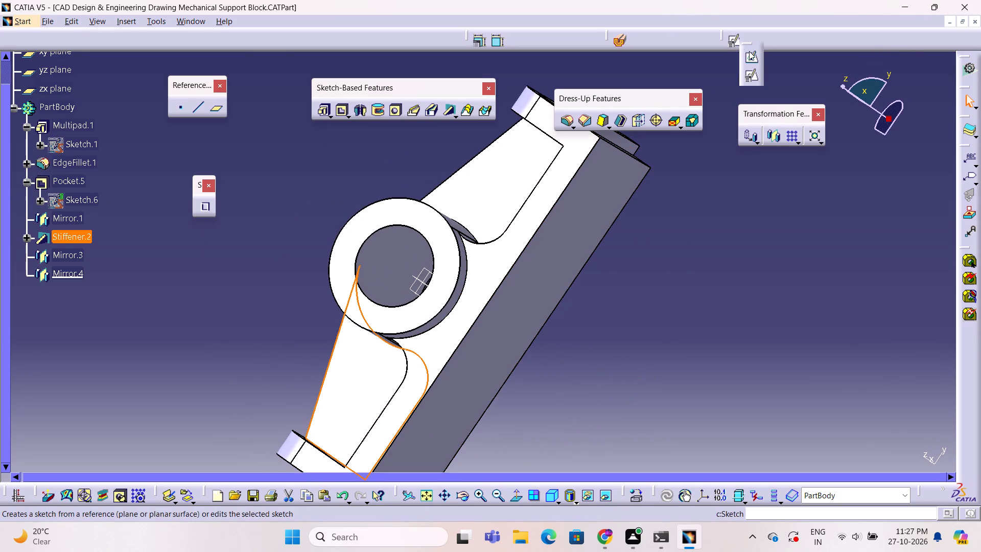
{"action": "left_click", "coordinate": [731, 41]}
{"action": "left_click", "coordinate": [731, 42]}
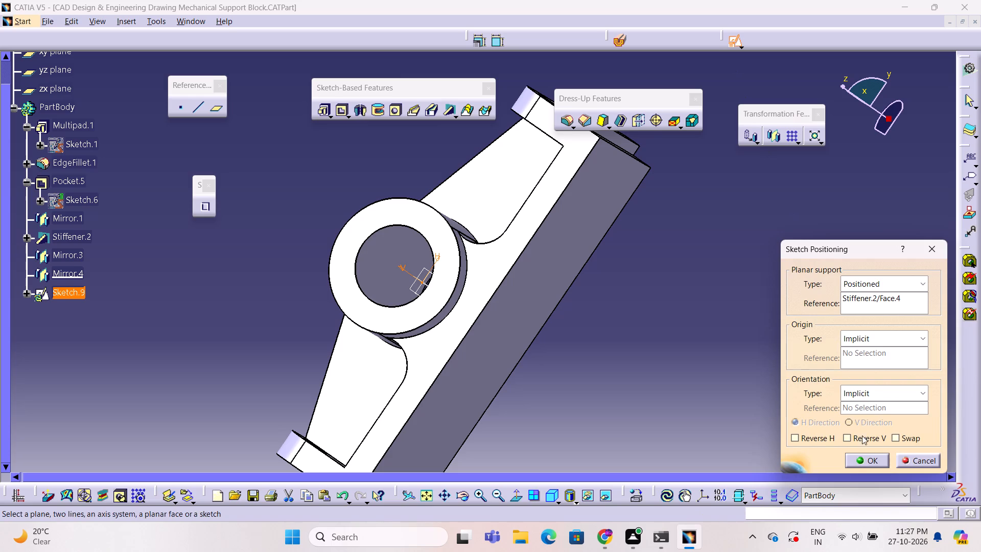
{"action": "left_click", "coordinate": [883, 465]}
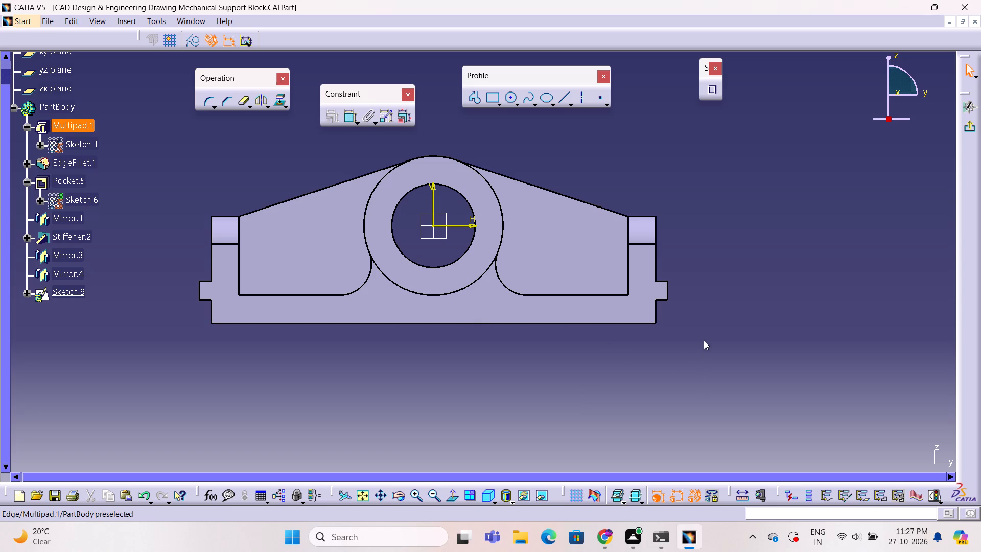
Examine the stiffeners, cylinder and uprights around the new sketch plane from several angles.
{"action": "middle_click_drag", "start_coordinate": [704, 334], "coordinate": [627, 330], "text": "ctrl"}
{"action": "right_click_drag", "start_coordinate": [705, 334], "coordinate": [627, 330], "text": "ctrl"}
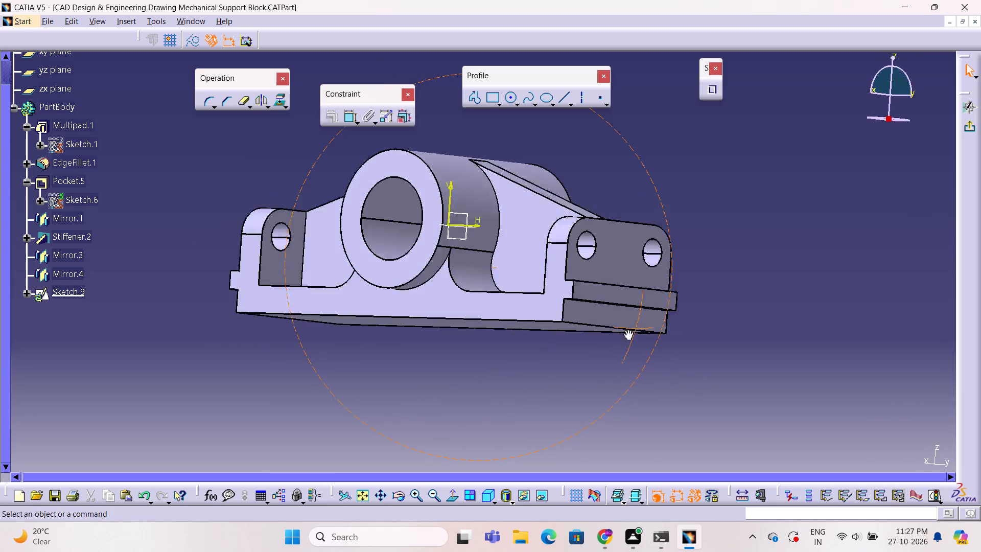
{"action": "middle_click_drag", "start_coordinate": [627, 330], "coordinate": [630, 354], "text": "ctrl"}
{"action": "right_click_drag", "start_coordinate": [627, 330], "coordinate": [630, 354], "text": "ctrl"}
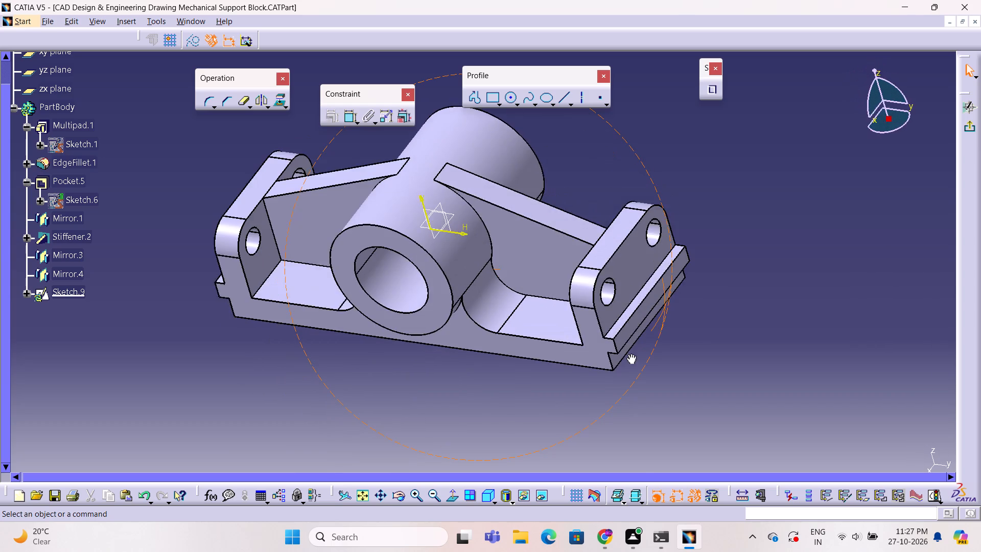
{"action": "middle_click_drag", "start_coordinate": [630, 354], "coordinate": [629, 366], "text": "ctrl"}
{"action": "right_click_drag", "start_coordinate": [630, 354], "coordinate": [629, 366], "text": "ctrl"}
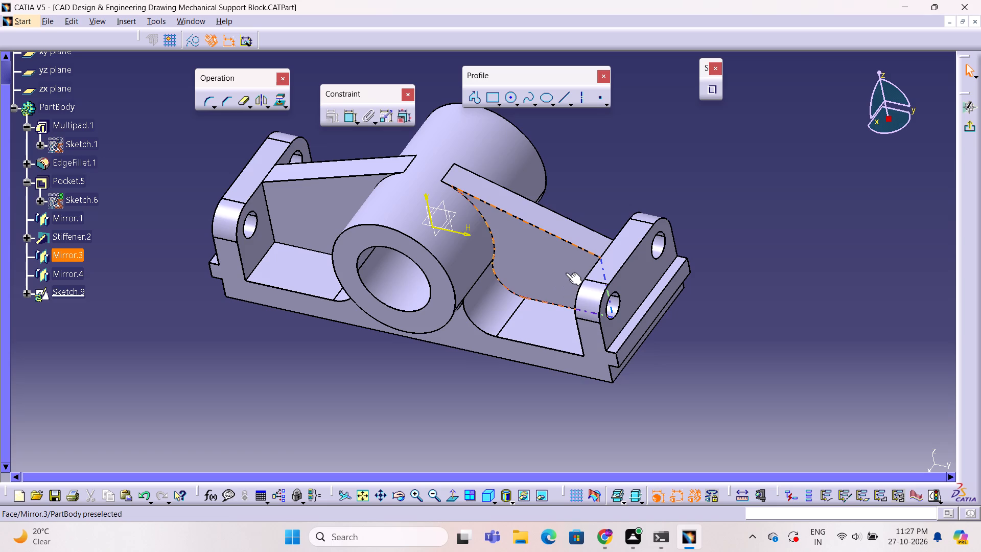
{"action": "middle_click_drag", "start_coordinate": [618, 177], "coordinate": [576, 219], "text": "ctrl"}
{"action": "right_click_drag", "start_coordinate": [618, 177], "coordinate": [576, 219], "text": "ctrl"}
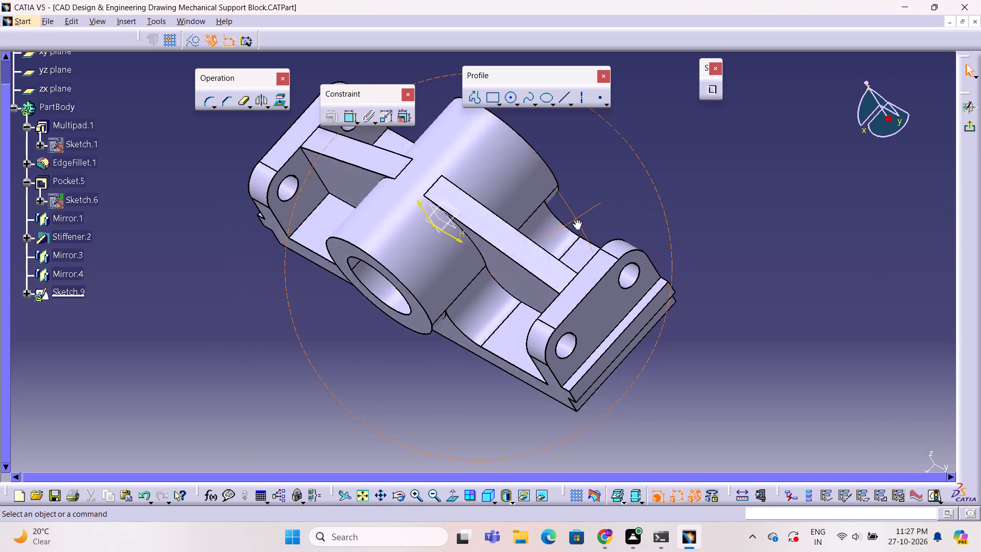
{"action": "middle_click_drag", "start_coordinate": [576, 219], "coordinate": [656, 239], "text": "ctrl"}
{"action": "right_click_drag", "start_coordinate": [576, 219], "coordinate": [656, 239], "text": "ctrl"}
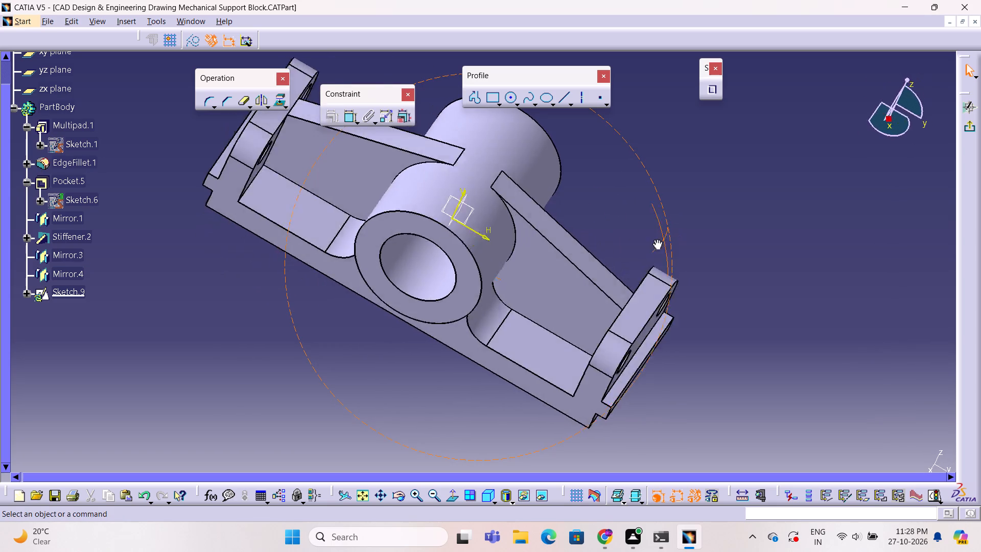
{"action": "middle_click_drag", "start_coordinate": [656, 239], "coordinate": [648, 198], "text": "ctrl"}
{"action": "right_click_drag", "start_coordinate": [656, 239], "coordinate": [648, 198], "text": "ctrl"}
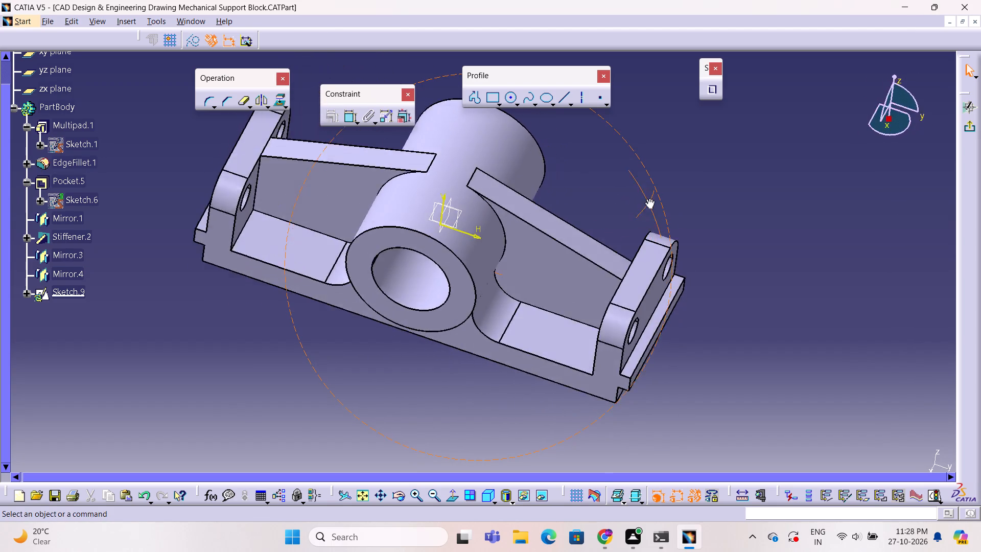
{"action": "middle_click_drag", "start_coordinate": [648, 198], "coordinate": [549, 274], "text": "ctrl"}
{"action": "right_click_drag", "start_coordinate": [648, 198], "coordinate": [549, 274], "text": "ctrl"}
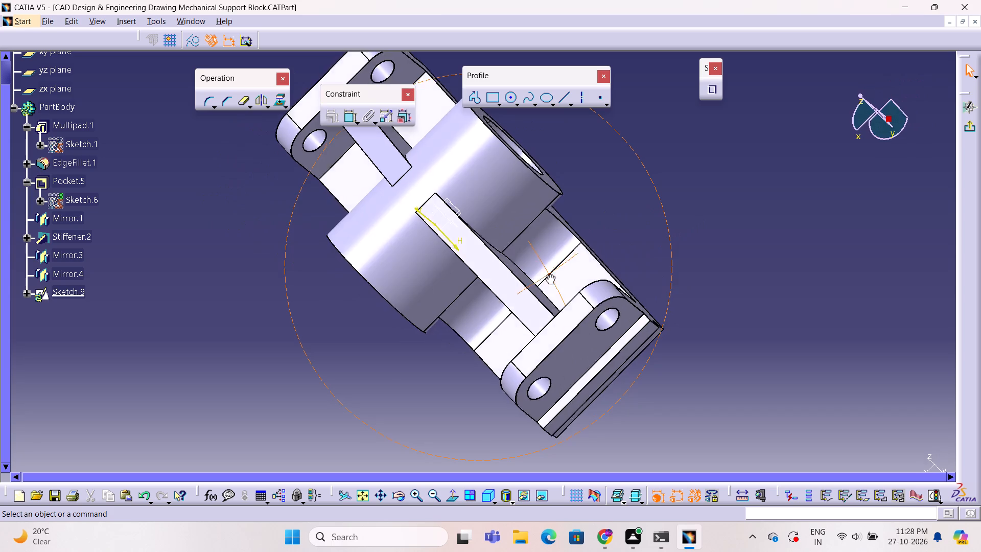
{"action": "middle_click_drag", "start_coordinate": [549, 274], "coordinate": [620, 233], "text": "ctrl"}
{"action": "right_click_drag", "start_coordinate": [549, 274], "coordinate": [620, 233], "text": "ctrl"}
{"action": "right_click", "coordinate": [620, 233]}
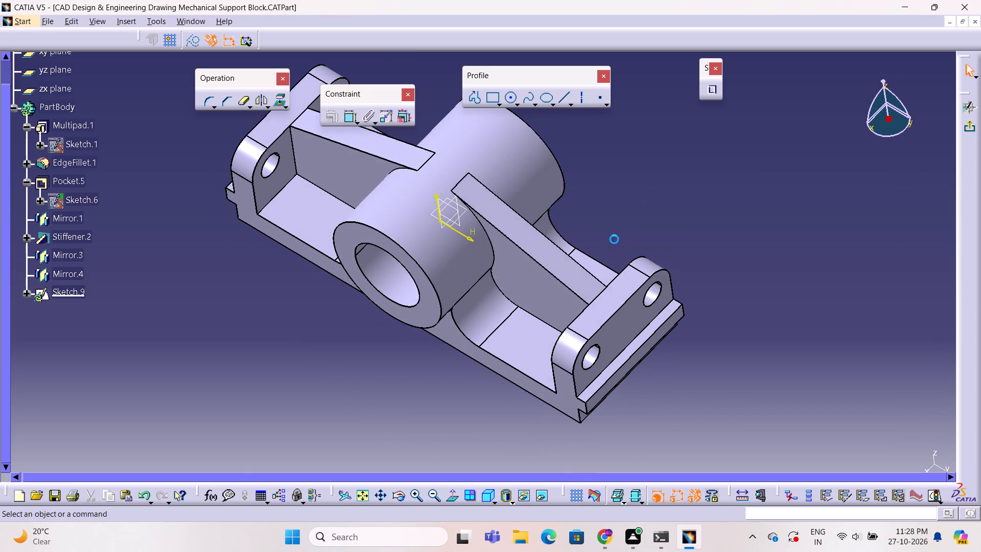
{"action": "middle_click_drag", "start_coordinate": [591, 252], "coordinate": [664, 203], "text": "ctrl"}
{"action": "right_click_drag", "start_coordinate": [591, 252], "coordinate": [664, 203], "text": "ctrl"}
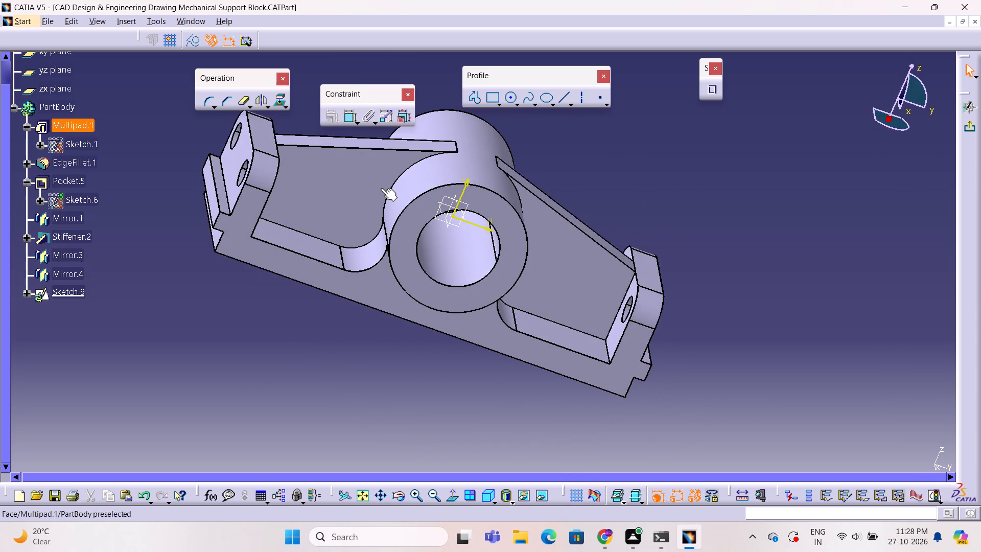
Sketch a circle on the Stiffener.2 face, in the area near the drilled upright.
{"action": "left_click", "coordinate": [509, 100]}
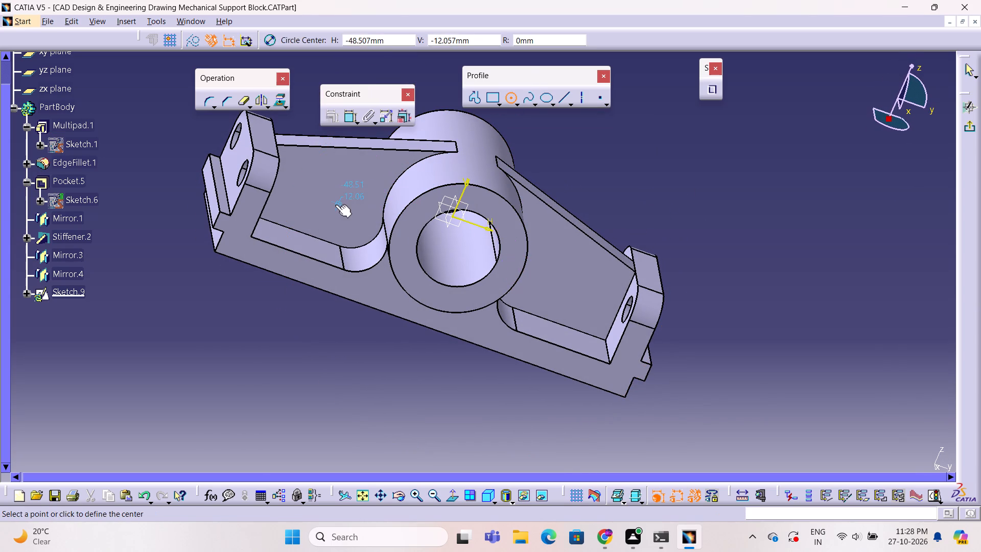
{"action": "left_click", "coordinate": [307, 187]}
{"action": "left_click", "coordinate": [324, 192]}
Sketch a second, smaller circle level with the first and nearer the cylinder, centred at about H -41 mm, V -9 mm.
{"action": "middle_click_drag", "start_coordinate": [355, 188], "coordinate": [295, 319], "text": "ctrl"}
{"action": "right_click_drag", "start_coordinate": [355, 188], "coordinate": [295, 319], "text": "ctrl"}
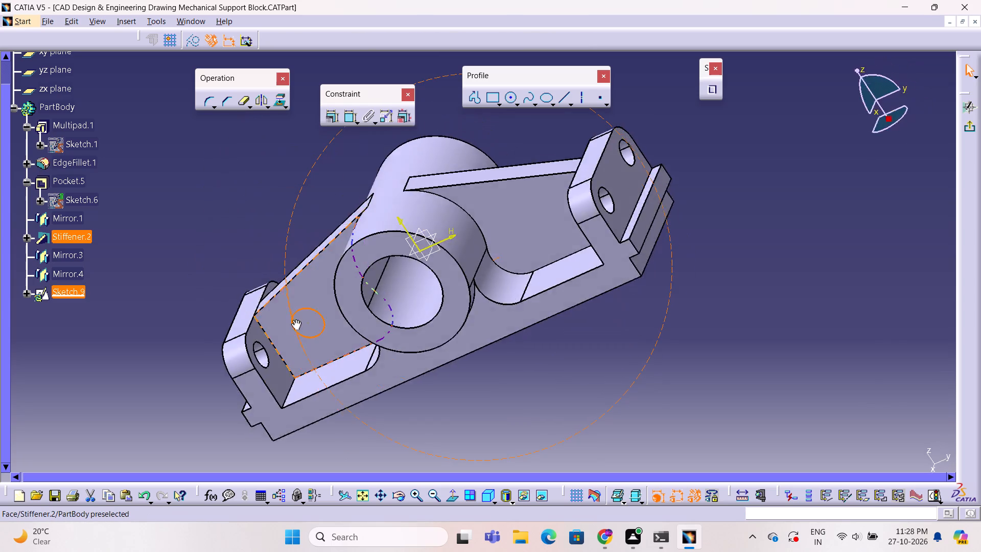
{"action": "middle_click_drag", "start_coordinate": [295, 319], "coordinate": [512, 296], "text": "ctrl"}
{"action": "right_click_drag", "start_coordinate": [295, 319], "coordinate": [512, 296], "text": "ctrl"}
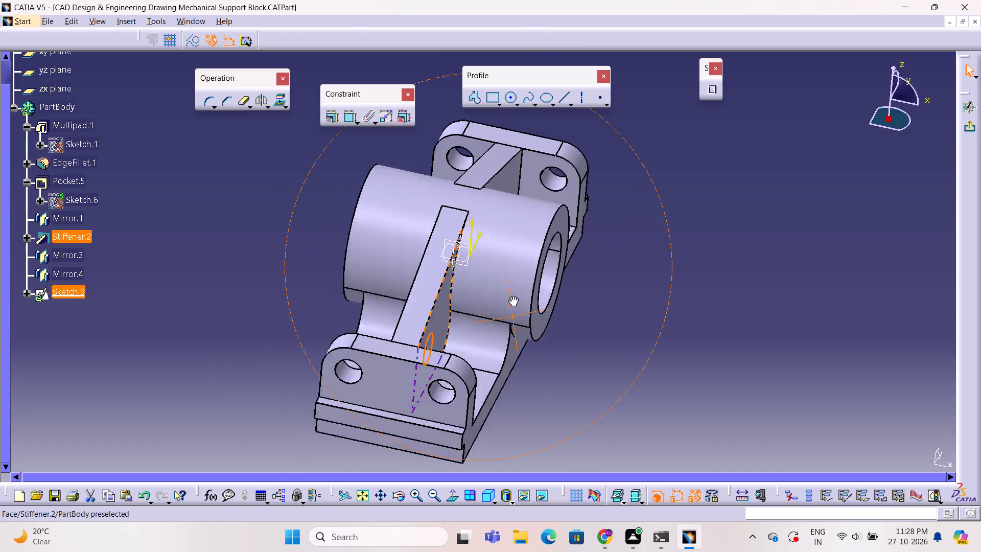
{"action": "middle_click_drag", "start_coordinate": [512, 296], "coordinate": [360, 277], "text": "ctrl"}
{"action": "right_click_drag", "start_coordinate": [512, 296], "coordinate": [360, 277], "text": "ctrl"}
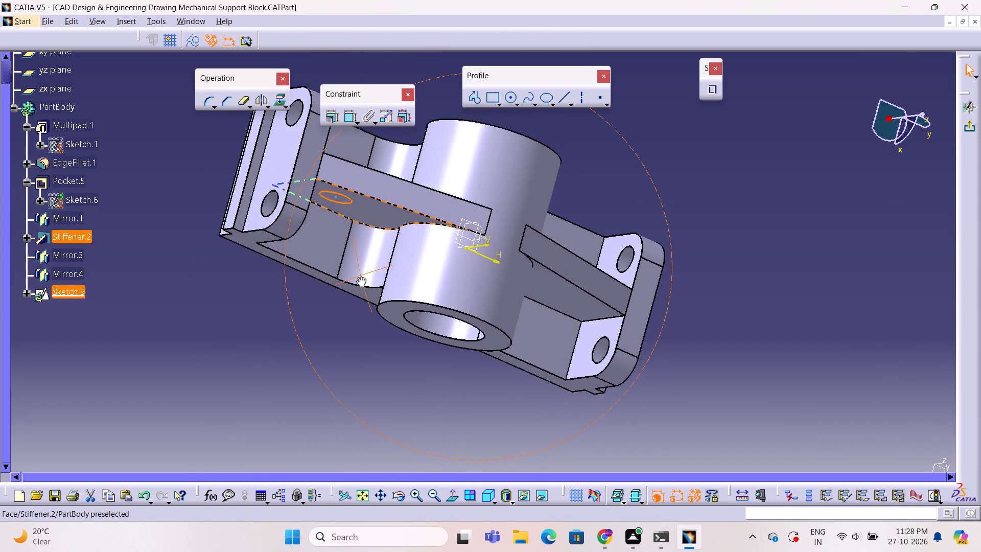
{"action": "middle_click_drag", "start_coordinate": [360, 277], "coordinate": [356, 295], "text": "ctrl"}
{"action": "right_click_drag", "start_coordinate": [360, 277], "coordinate": [356, 295], "text": "ctrl"}
{"action": "middle_click_drag", "start_coordinate": [356, 246], "coordinate": [428, 320], "text": "ctrl"}
{"action": "right_click_drag", "start_coordinate": [356, 246], "coordinate": [428, 320], "text": "ctrl"}
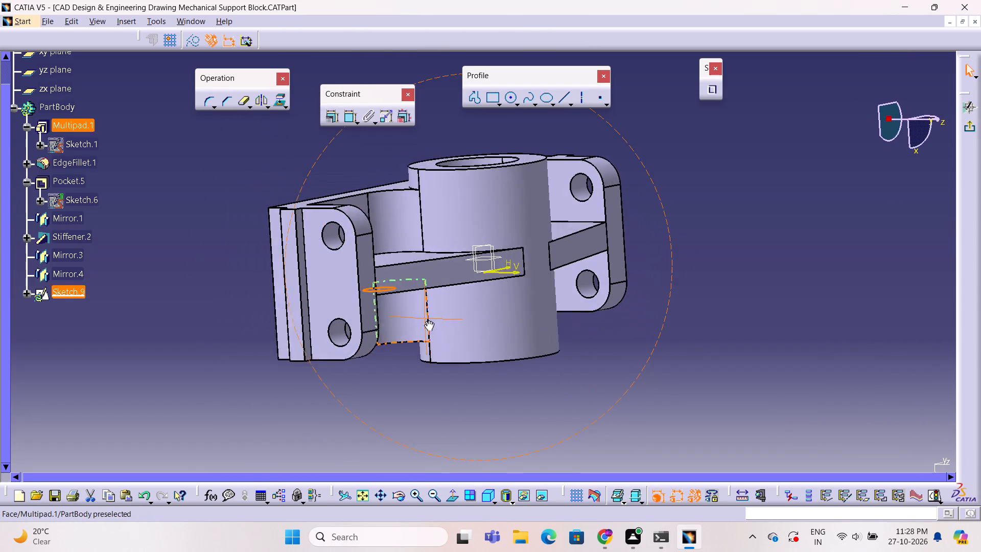
{"action": "middle_click_drag", "start_coordinate": [428, 320], "coordinate": [326, 252], "text": "ctrl"}
{"action": "right_click_drag", "start_coordinate": [428, 320], "coordinate": [326, 252], "text": "ctrl"}
{"action": "left_click", "coordinate": [508, 98]}
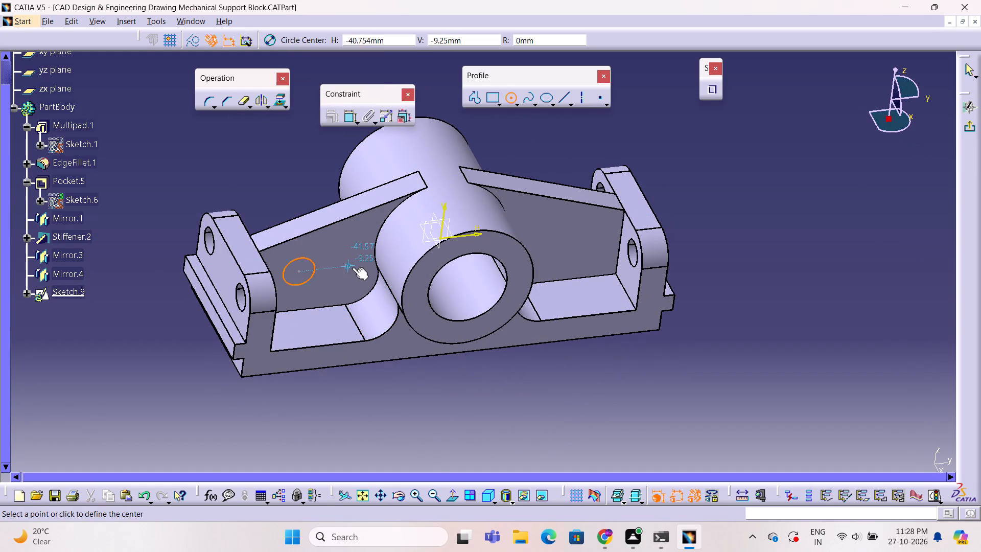
{"action": "left_click", "coordinate": [354, 268]}
{"action": "left_click", "coordinate": [355, 274]}
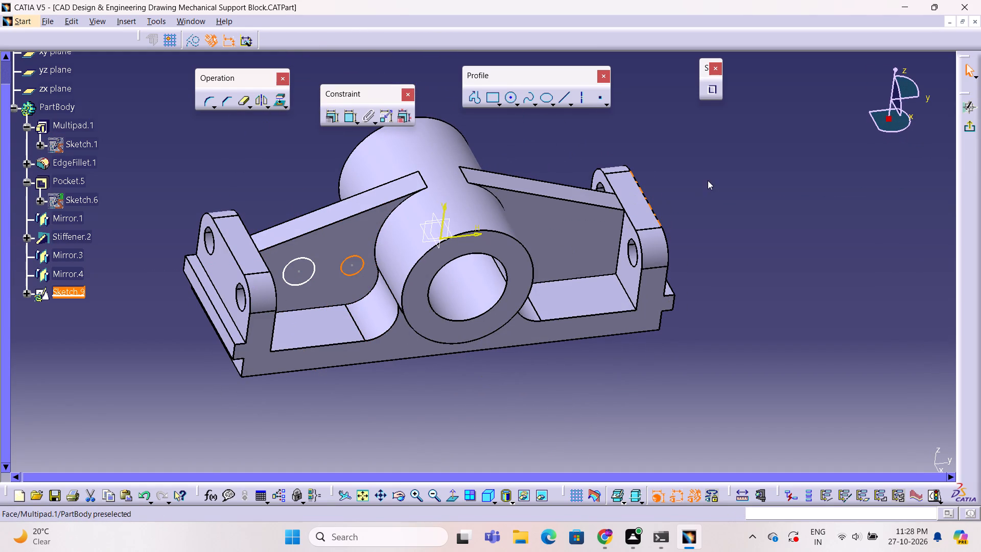
Check the two circles on the stiffener face from other angles and exit the sketch.
{"action": "left_click", "coordinate": [708, 180]}
{"action": "middle_click", "coordinate": [707, 182], "text": "ctrl"}
{"action": "right_click_drag", "start_coordinate": [707, 182], "coordinate": [653, 187], "text": "ctrl"}
{"action": "middle_click", "coordinate": [707, 182], "text": "ctrl"}
{"action": "middle_click_drag", "start_coordinate": [662, 177], "coordinate": [657, 176]}
{"action": "right_click_drag", "start_coordinate": [662, 177], "coordinate": [637, 172], "text": "ctrl"}
{"action": "middle_click", "coordinate": [652, 174], "text": "ctrl"}
{"action": "middle_click_drag", "start_coordinate": [645, 172], "coordinate": [637, 172], "text": "ctrl"}
{"action": "middle_click_drag", "start_coordinate": [689, 159], "coordinate": [642, 149], "text": "ctrl"}
{"action": "right_click_drag", "start_coordinate": [689, 159], "coordinate": [642, 149], "text": "ctrl"}
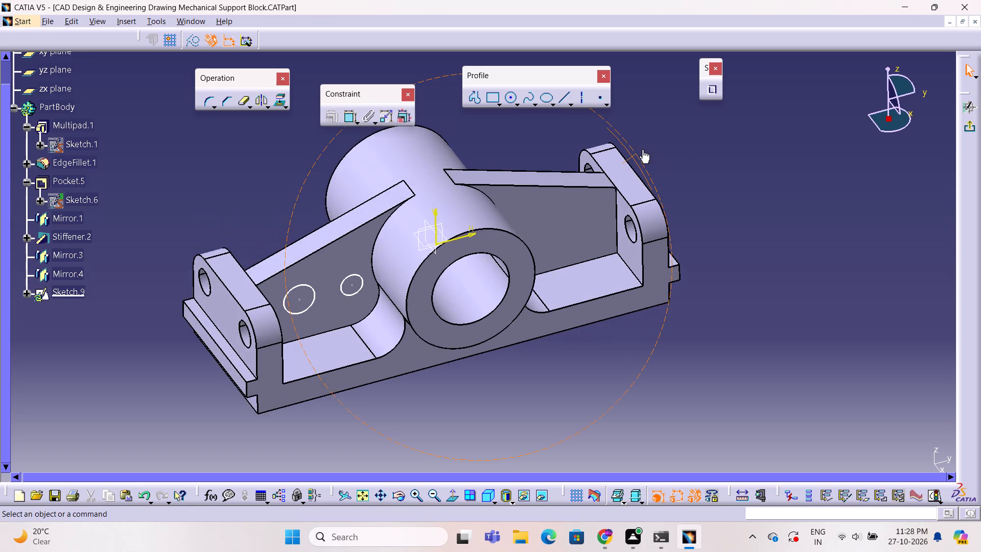
{"action": "middle_click_drag", "start_coordinate": [642, 149], "coordinate": [636, 170], "text": "ctrl"}
{"action": "right_click_drag", "start_coordinate": [642, 149], "coordinate": [636, 170], "text": "ctrl"}
{"action": "left_click", "coordinate": [970, 123]}
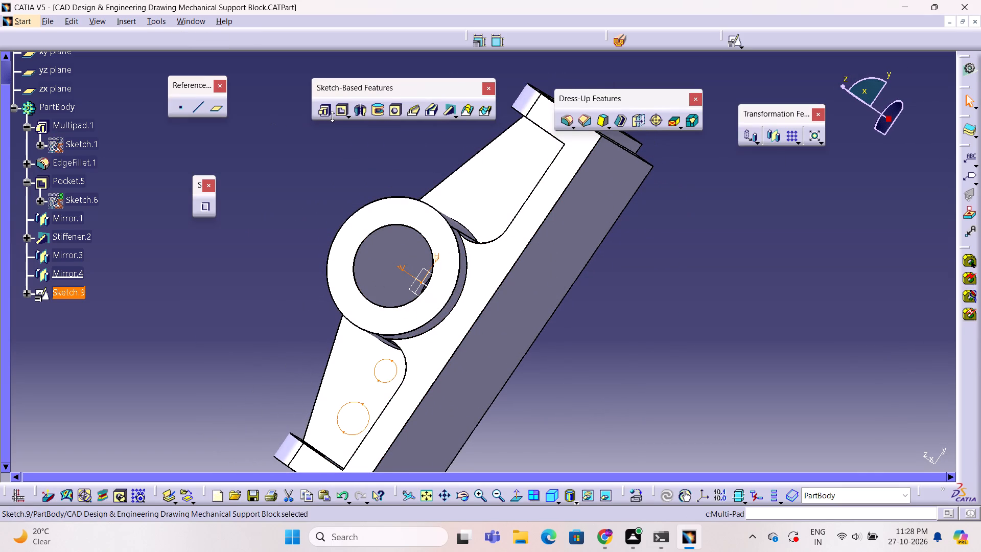
Pocket the two-circle sketch through the stiffener with an Up to next limit and a 10 mm offset.
{"action": "left_click", "coordinate": [340, 107]}
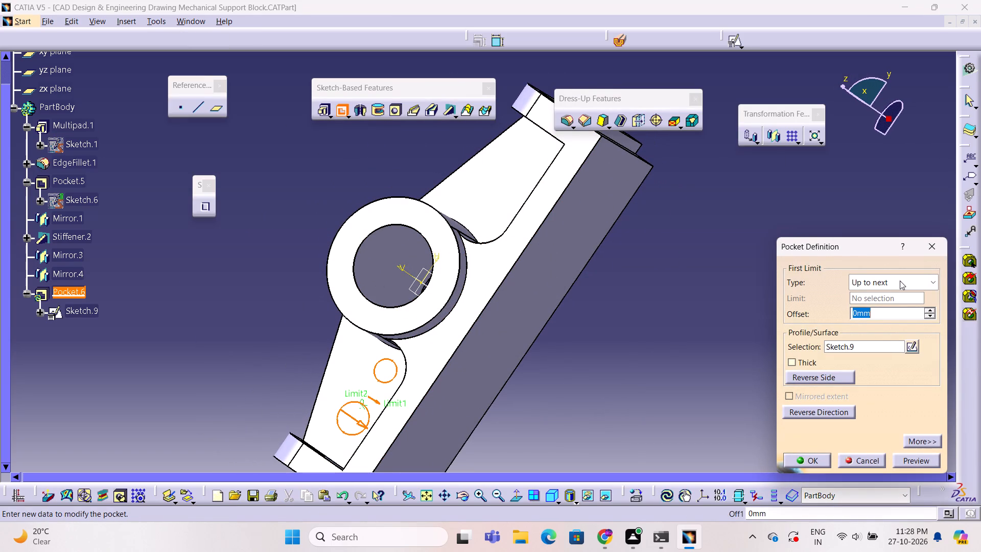
{"action": "double_click", "coordinate": [891, 313]}
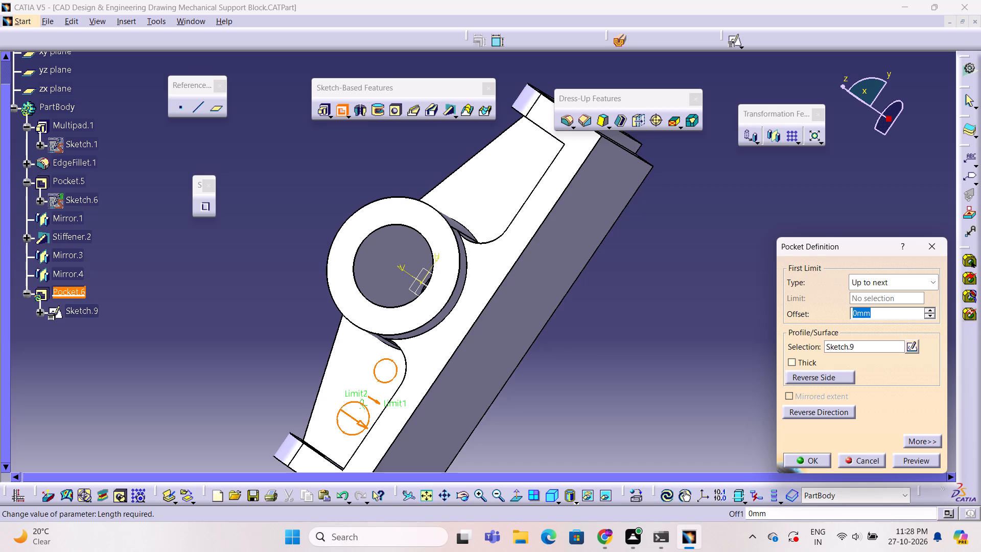
{"action": "type", "text": "10"}
{"action": "left_click", "coordinate": [917, 461]}
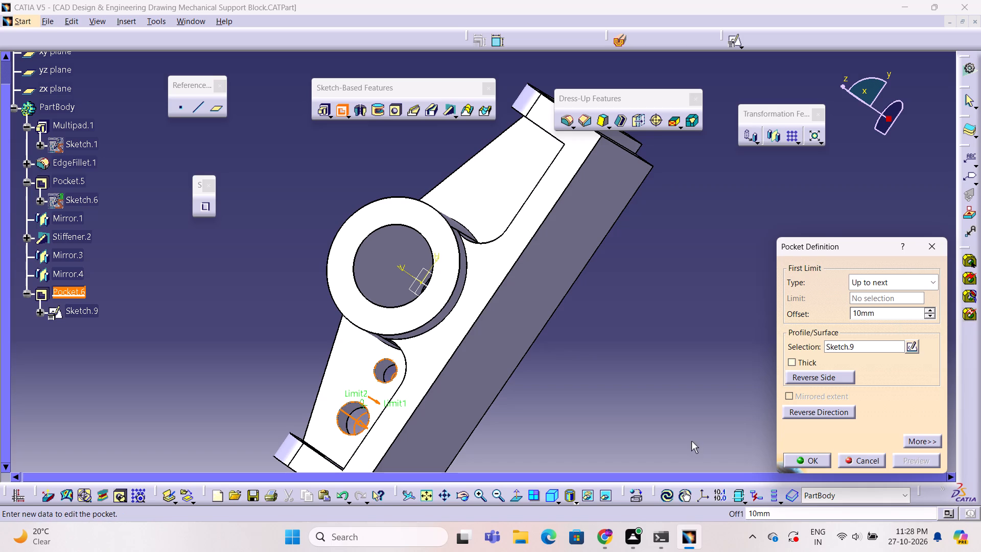
{"action": "left_click", "coordinate": [822, 462]}
Examine the two new stiffener holes from both sides of the block and through its underside.
{"action": "middle_click_drag", "start_coordinate": [629, 413], "coordinate": [627, 509], "text": "ctrl"}
{"action": "right_click_drag", "start_coordinate": [629, 412], "coordinate": [627, 509], "text": "ctrl"}
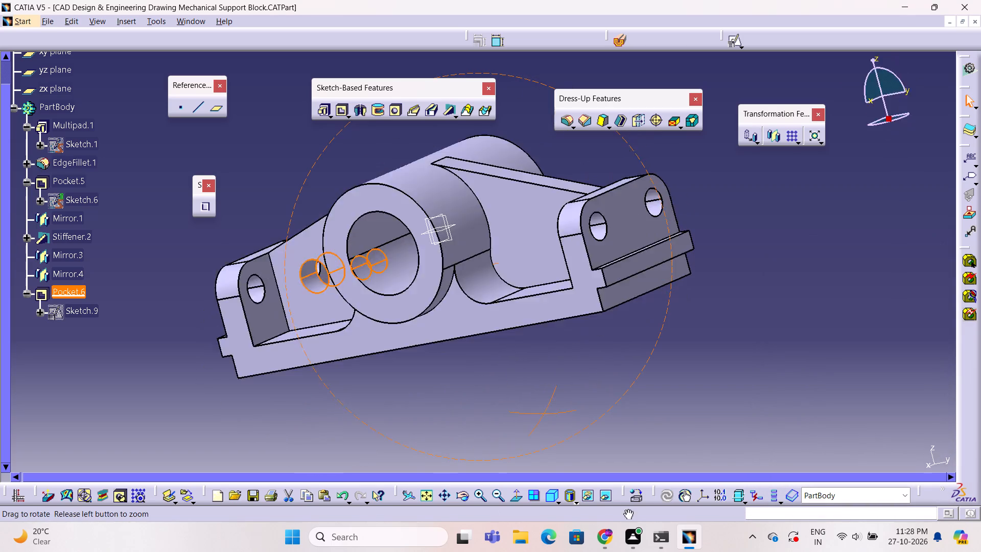
{"action": "middle_click_drag", "start_coordinate": [627, 509], "coordinate": [470, 454], "text": "ctrl"}
{"action": "right_click_drag", "start_coordinate": [627, 509], "coordinate": [470, 454], "text": "ctrl"}
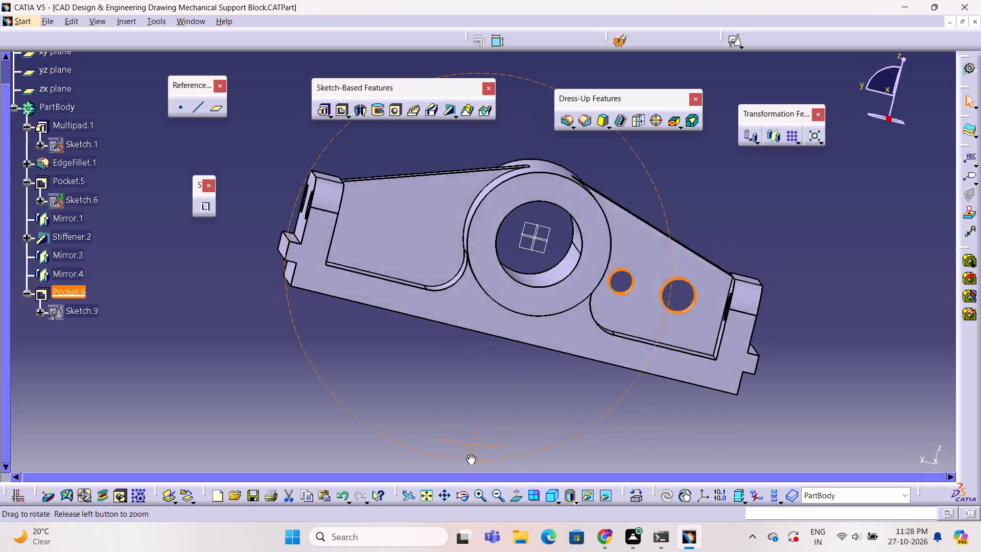
{"action": "middle_click_drag", "start_coordinate": [470, 454], "coordinate": [558, 317], "text": "ctrl"}
{"action": "right_click_drag", "start_coordinate": [470, 454], "coordinate": [558, 317], "text": "ctrl"}
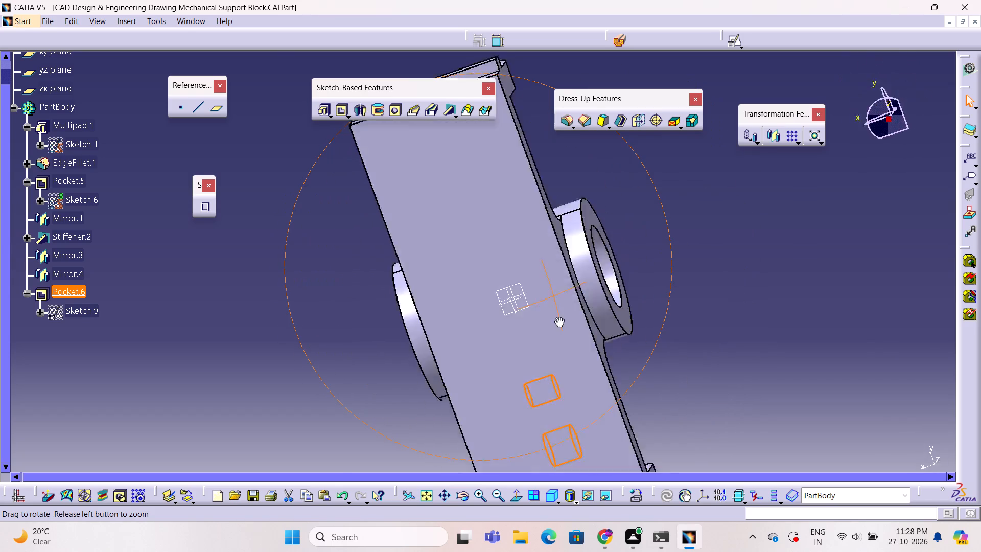
{"action": "middle_click_drag", "start_coordinate": [558, 317], "coordinate": [513, 449], "text": "ctrl"}
{"action": "right_click_drag", "start_coordinate": [558, 317], "coordinate": [513, 449], "text": "ctrl"}
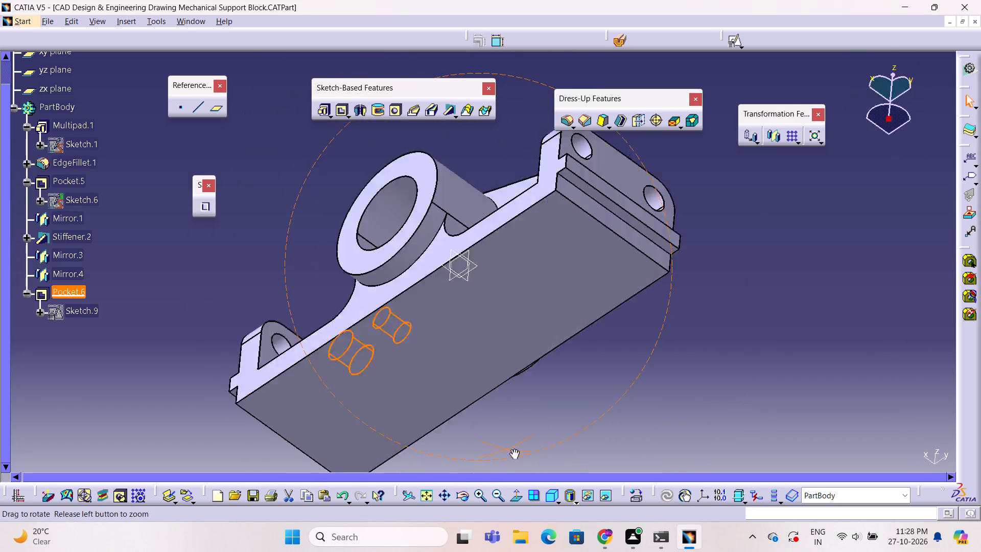
{"action": "middle_click_drag", "start_coordinate": [513, 449], "coordinate": [457, 360], "text": "ctrl"}
{"action": "right_click_drag", "start_coordinate": [513, 449], "coordinate": [457, 360], "text": "ctrl"}
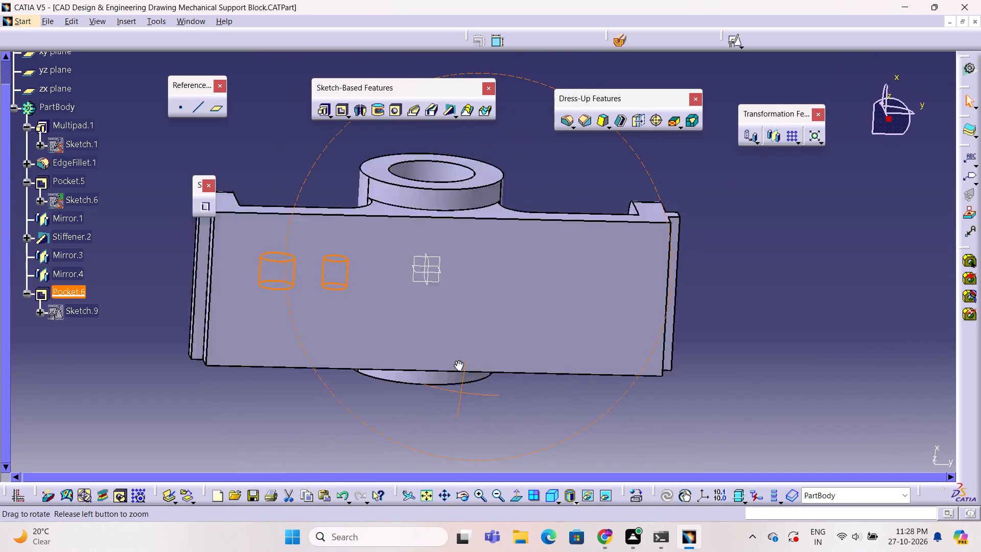
{"action": "middle_click_drag", "start_coordinate": [457, 360], "coordinate": [514, 432], "text": "ctrl"}
{"action": "right_click_drag", "start_coordinate": [457, 360], "coordinate": [514, 432], "text": "ctrl"}
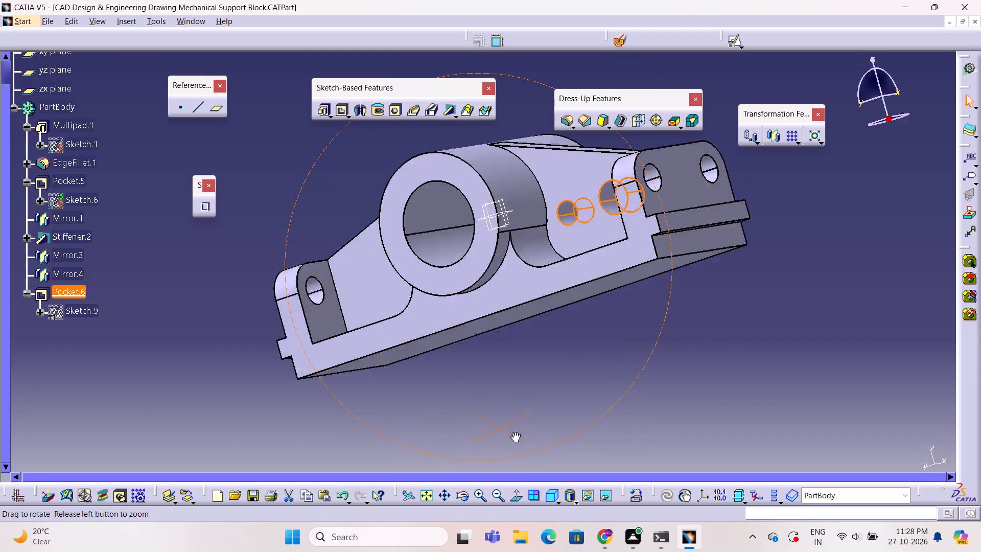
Delete the two-circle stiffener sketch, Sketch.9, together with all its children, including the pocket built on it.
{"action": "middle_click_drag", "start_coordinate": [514, 432], "coordinate": [530, 472], "text": "ctrl"}
{"action": "right_click_drag", "start_coordinate": [514, 432], "coordinate": [530, 472], "text": "ctrl"}
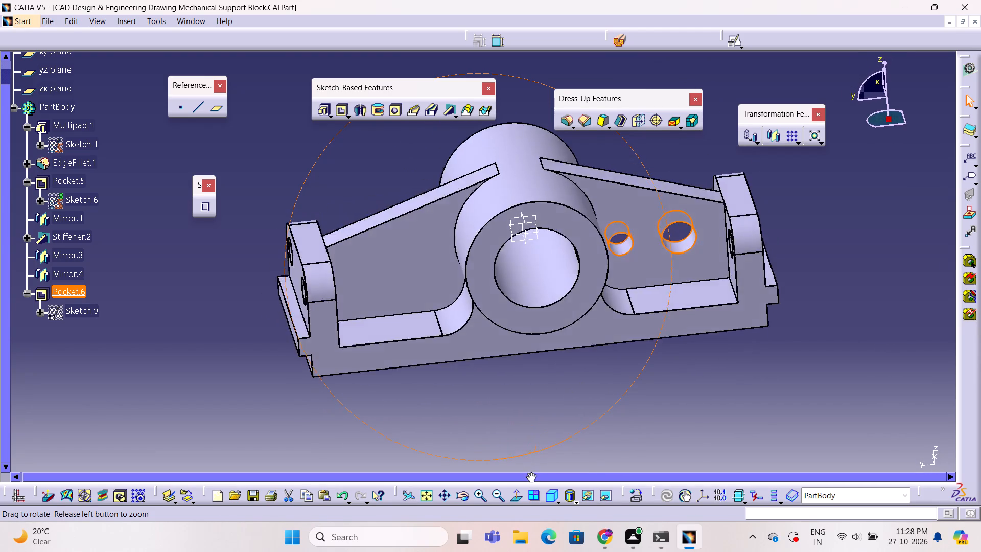
{"action": "middle_click_drag", "start_coordinate": [530, 472], "coordinate": [517, 428], "text": "ctrl"}
{"action": "right_click_drag", "start_coordinate": [530, 472], "coordinate": [517, 427], "text": "ctrl"}
{"action": "right_click", "coordinate": [518, 425], "text": "ctrl"}
{"action": "left_click", "coordinate": [659, 385]}
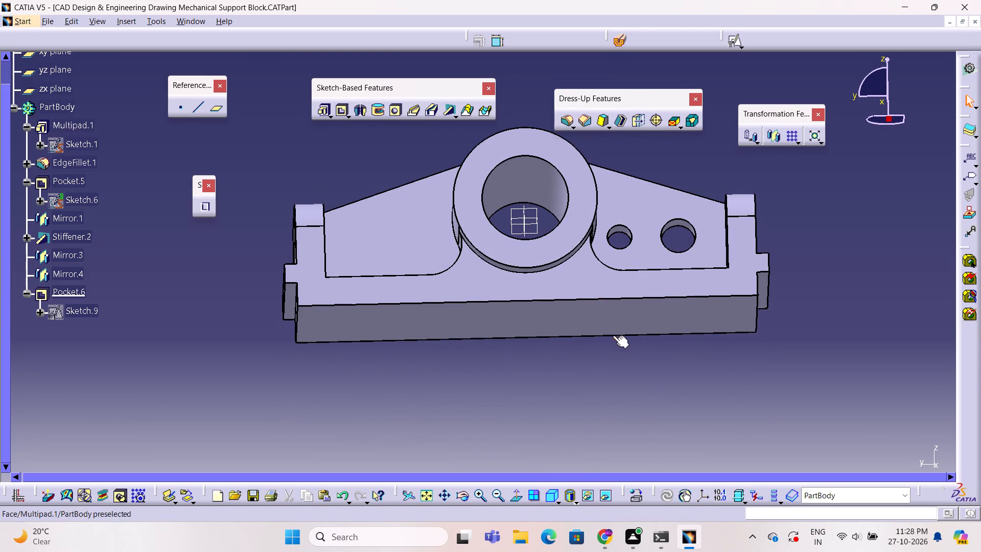
{"action": "right_click", "coordinate": [84, 312]}
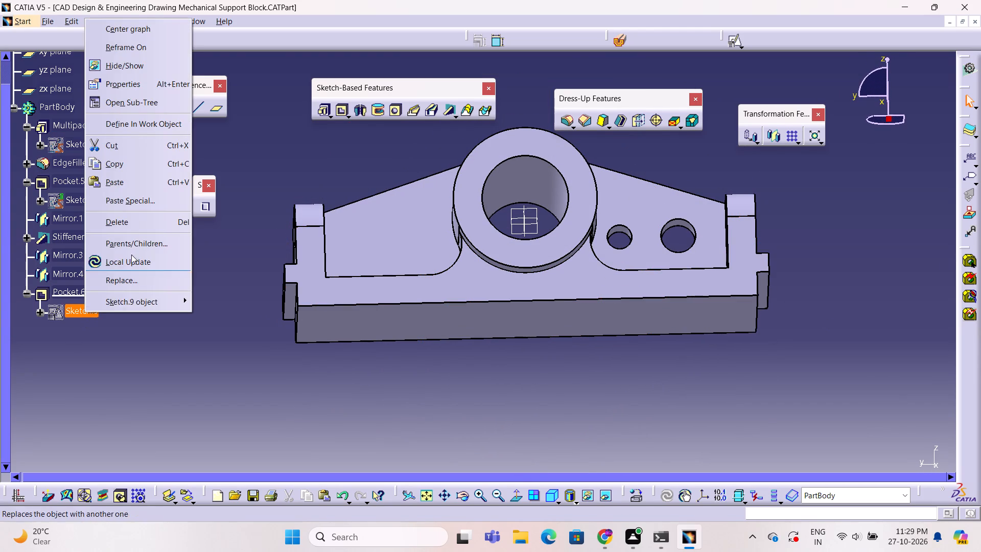
{"action": "double_click", "coordinate": [134, 222]}
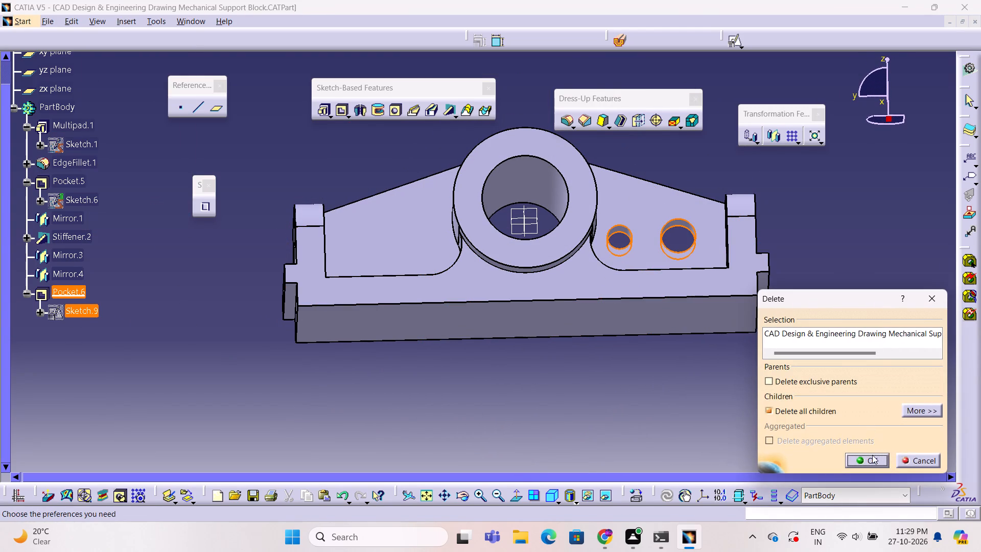
{"action": "left_click", "coordinate": [872, 455]}
{"action": "left_click", "coordinate": [619, 403]}
Examine the support block from its base side and from the opposite side, checking the cylinder and both stiffeners.
{"action": "middle_click_drag", "start_coordinate": [619, 401], "coordinate": [593, 434], "text": "ctrl"}
{"action": "right_click_drag", "start_coordinate": [619, 401], "coordinate": [593, 434], "text": "ctrl"}
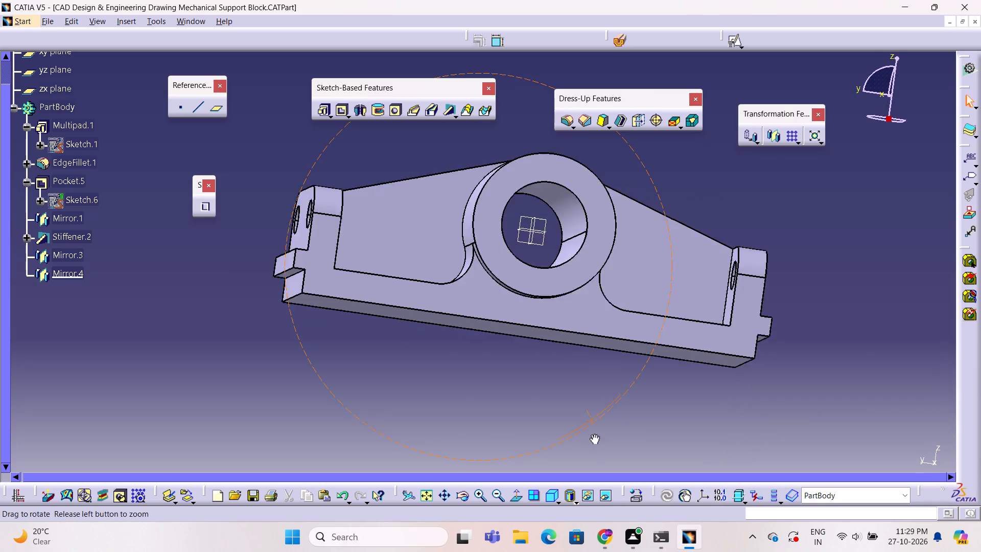
{"action": "middle_click_drag", "start_coordinate": [593, 434], "coordinate": [521, 408], "text": "ctrl"}
{"action": "right_click_drag", "start_coordinate": [593, 434], "coordinate": [521, 408], "text": "ctrl"}
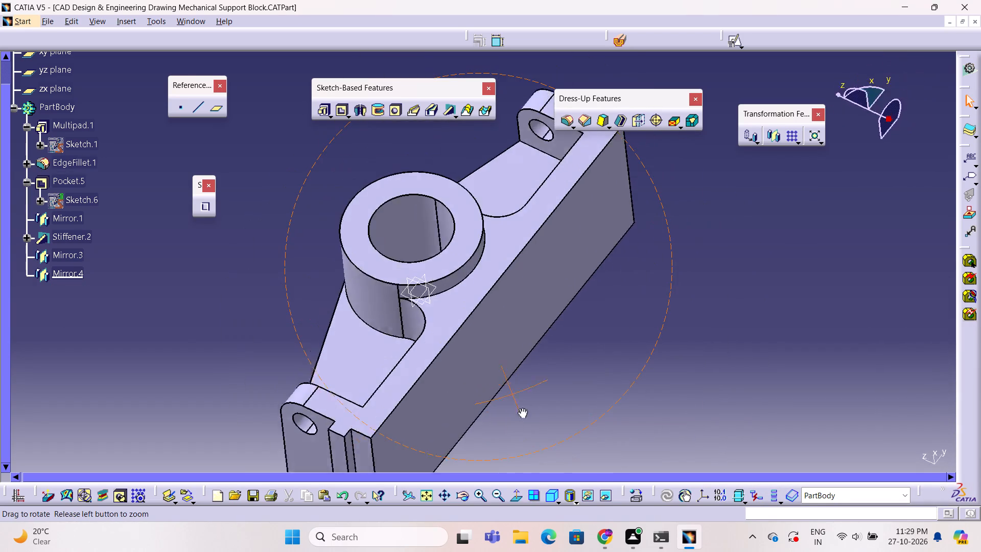
{"action": "middle_click_drag", "start_coordinate": [521, 408], "coordinate": [746, 268], "text": "ctrl"}
{"action": "right_click_drag", "start_coordinate": [521, 408], "coordinate": [746, 268], "text": "ctrl"}
{"action": "right_click", "coordinate": [747, 269]}
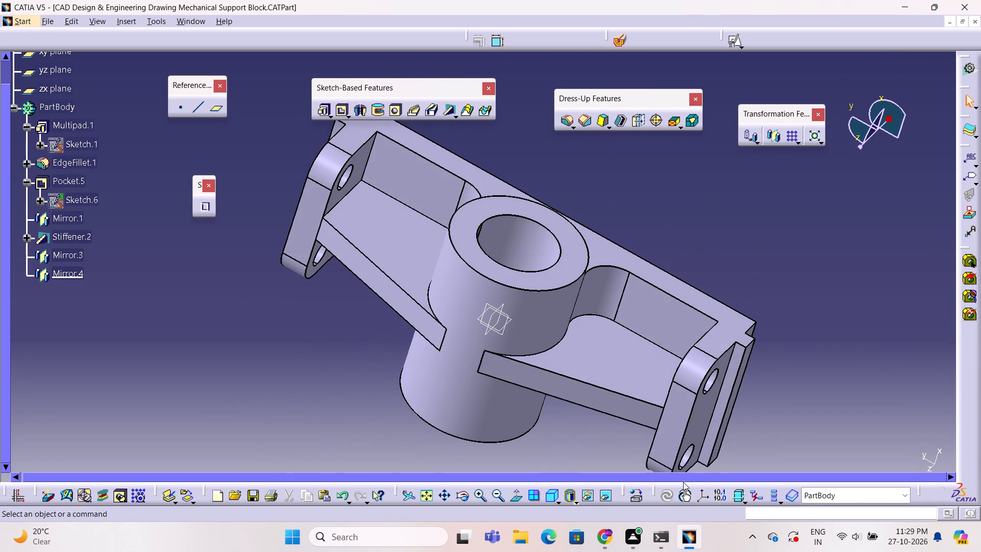
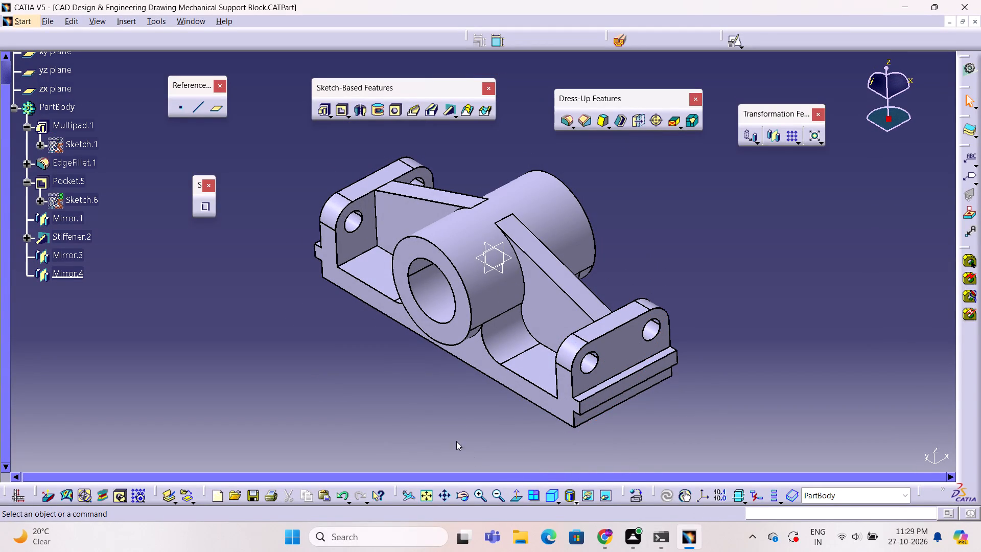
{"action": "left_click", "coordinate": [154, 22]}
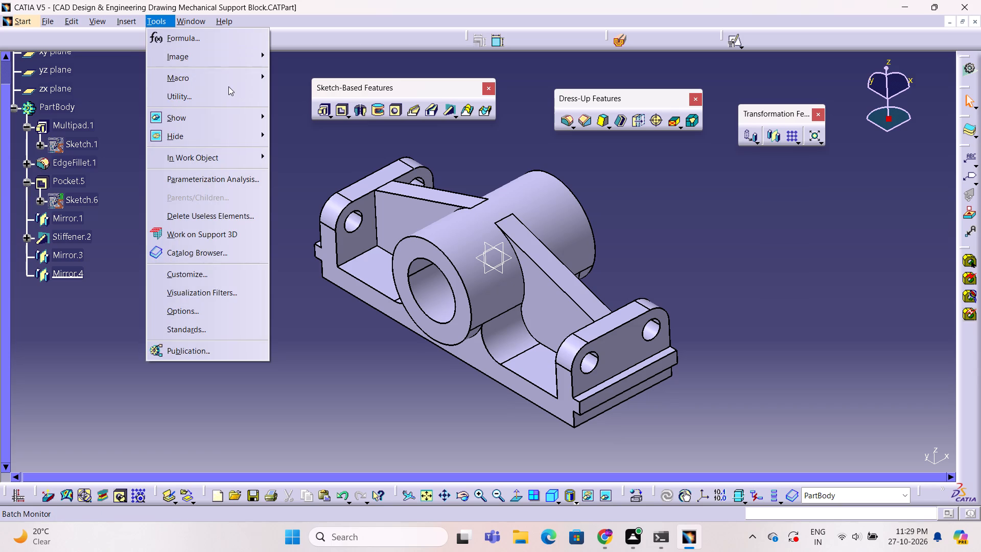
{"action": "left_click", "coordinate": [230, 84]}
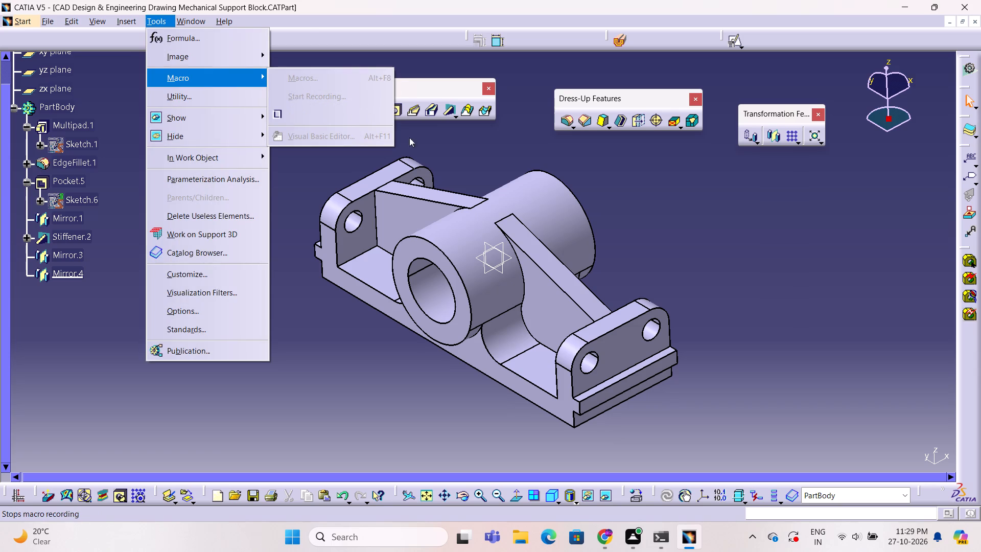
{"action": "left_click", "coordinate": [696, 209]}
Save the part as CATPart "CAD Design & Engineering Drawing Mechanical Support Block" in the 2D CATIA folder.
{"action": "key", "text": "ctrl+s"}
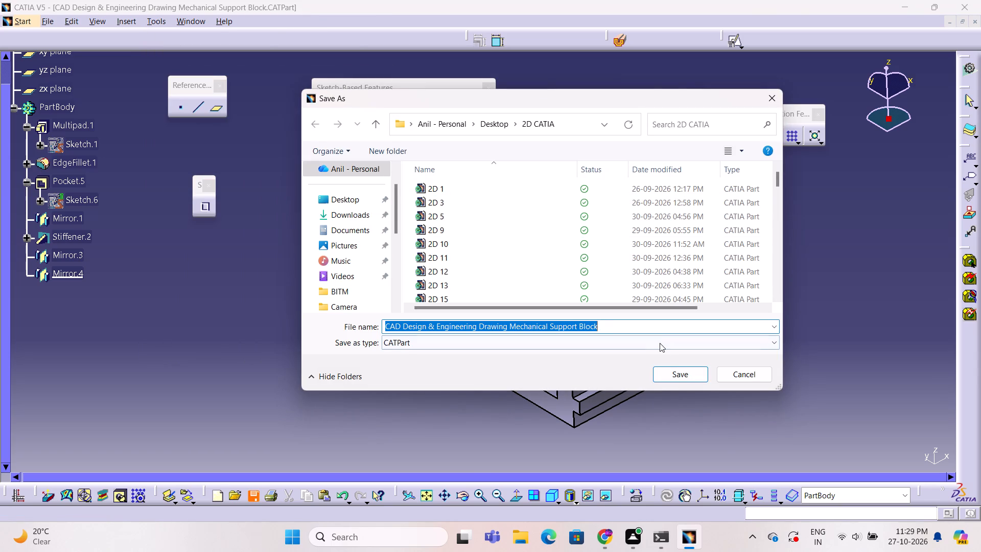
{"action": "left_click", "coordinate": [682, 378]}
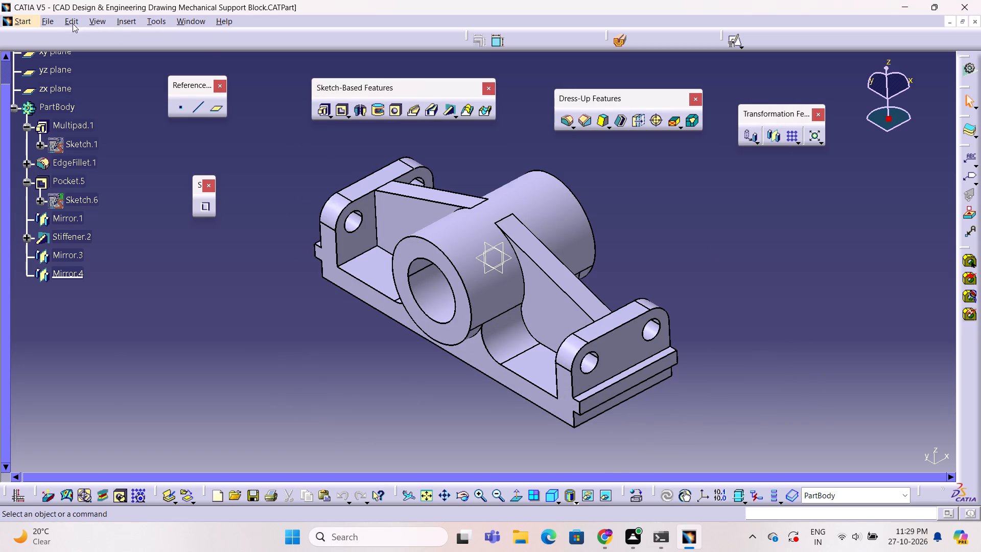
Save a copy of the support block in igs format under the same file name in the 2D CATIA folder.
{"action": "left_click", "coordinate": [52, 19]}
{"action": "left_click", "coordinate": [97, 139]}
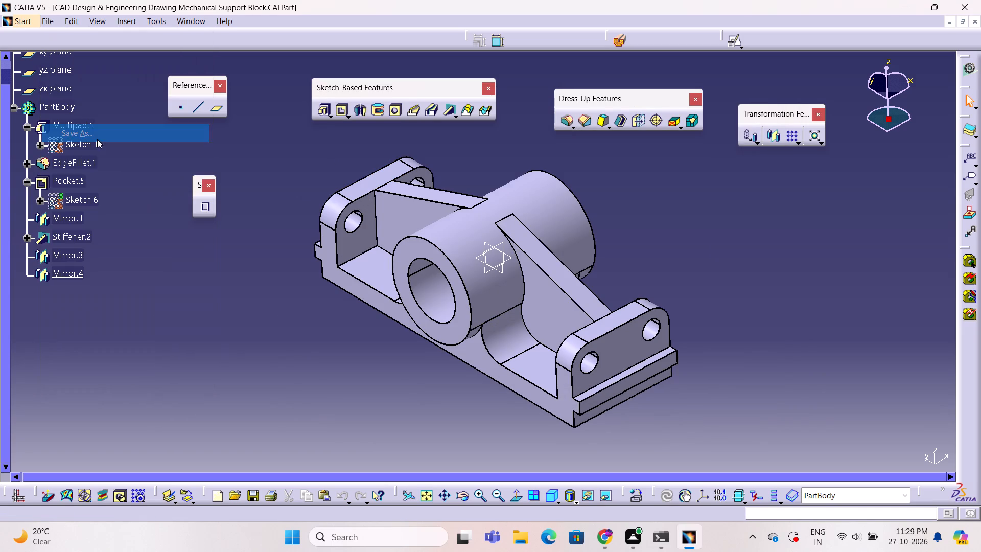
{"action": "left_click", "coordinate": [431, 342]}
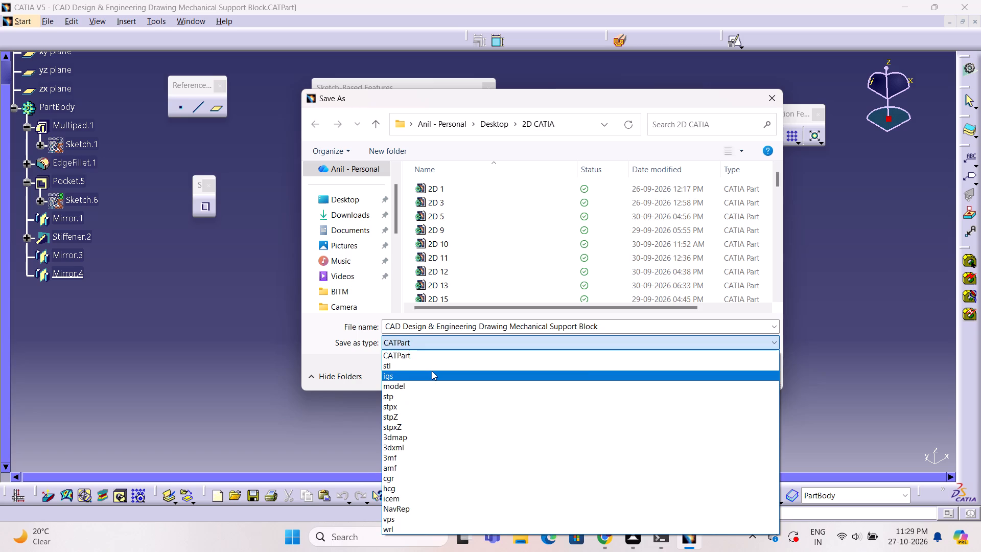
{"action": "left_click", "coordinate": [432, 371]}
{"action": "double_click", "coordinate": [705, 374]}
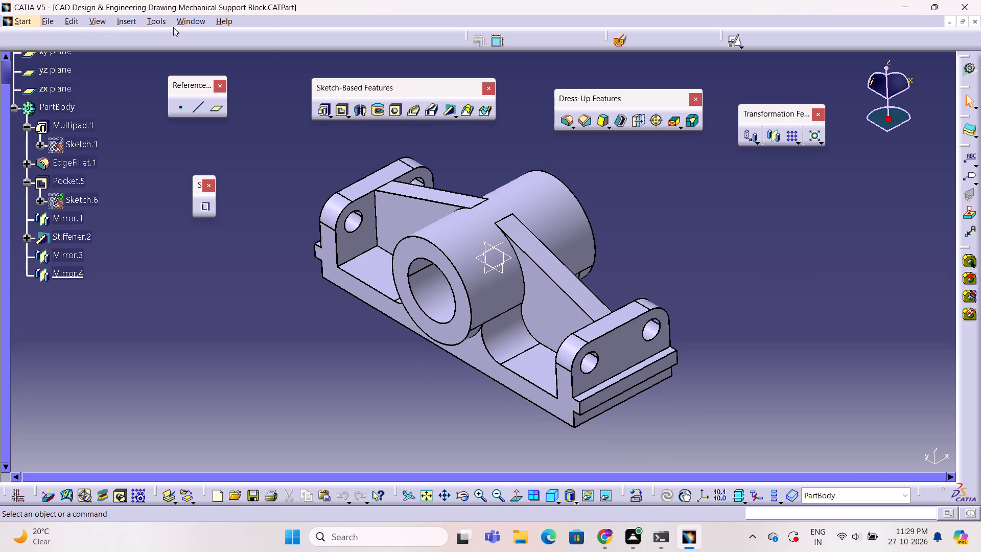
Stop the running macro recording.
{"action": "double_click", "coordinate": [157, 21]}
{"action": "left_click", "coordinate": [225, 81]}
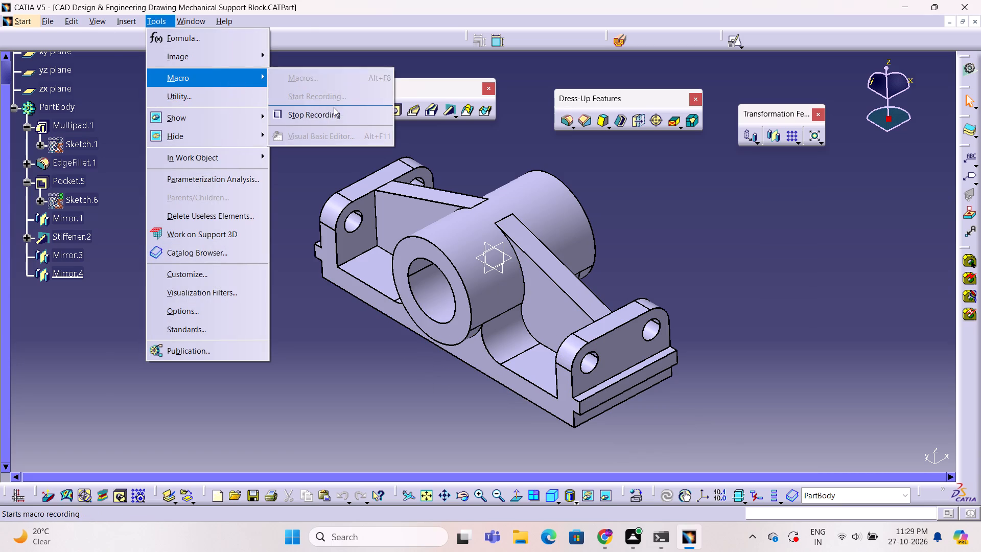
{"action": "left_click", "coordinate": [332, 113]}
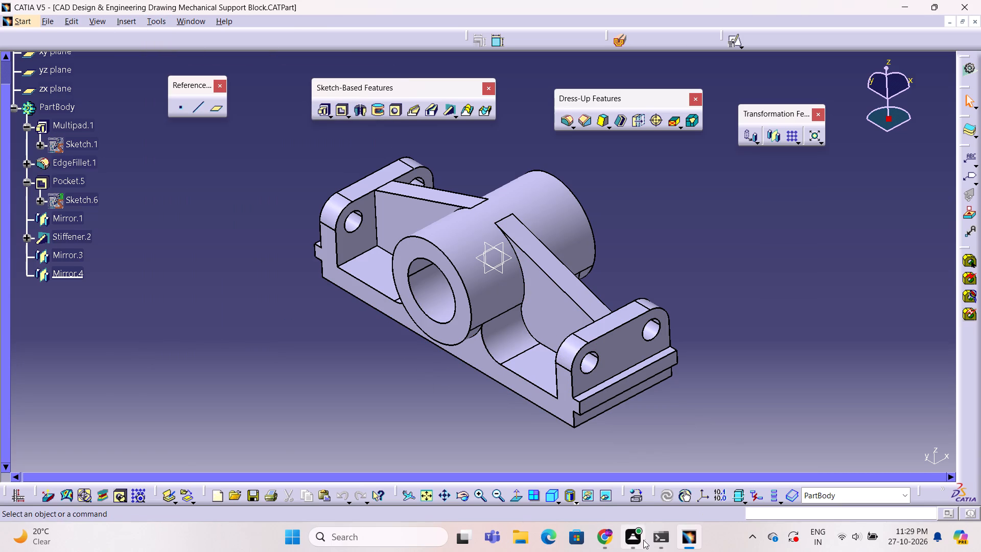